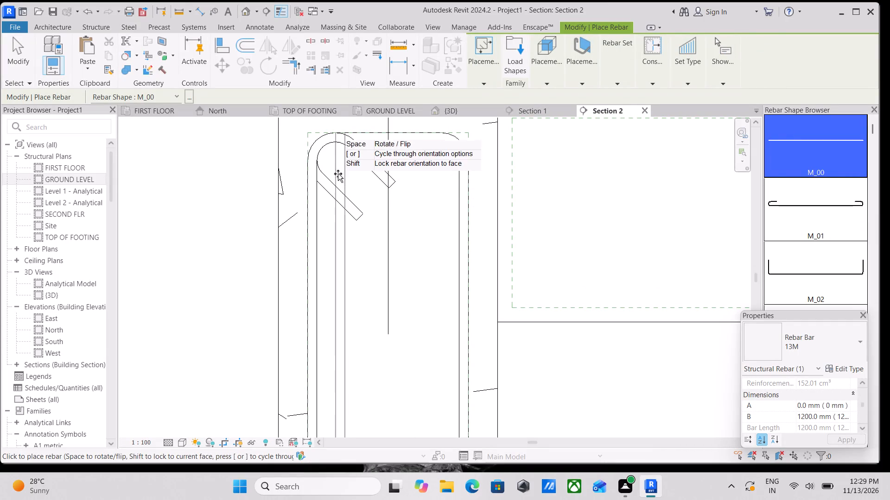
# Place a straight M_00 13M bar perpendicular to cover inside the stirrup's upper hooked corner.
pyautogui.click(650, 101)
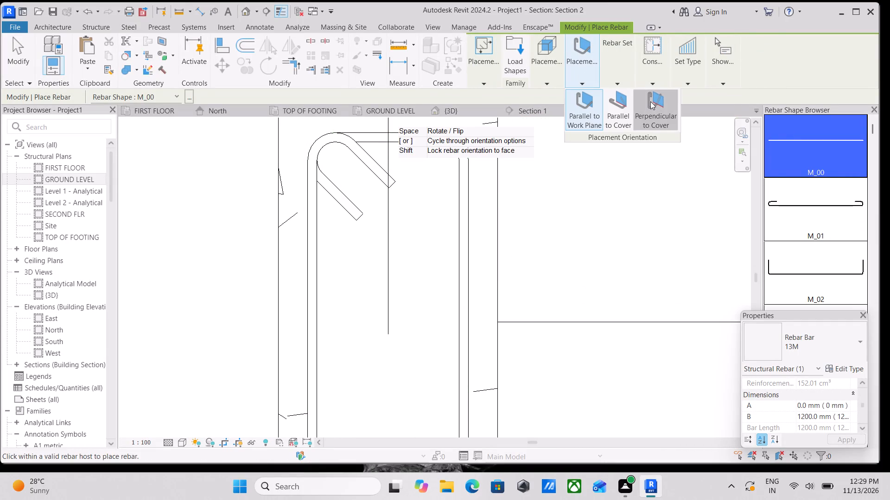
pyautogui.scroll(3, 328, 164)
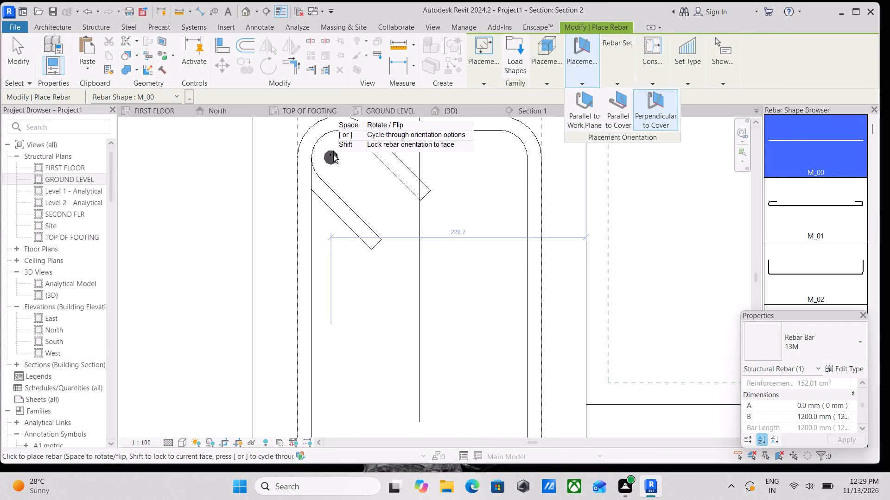
pyautogui.click(338, 156)
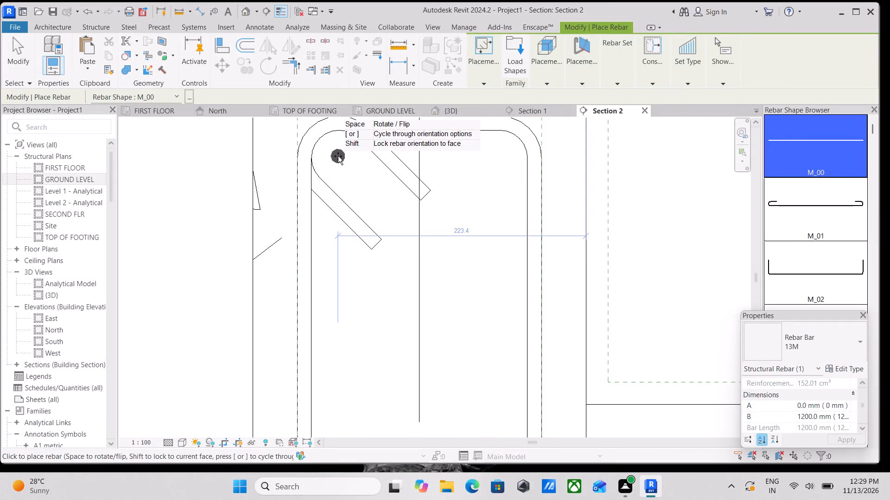
pyautogui.press('Escape')
pyautogui.scroll(3, 377, 165)
pyautogui.press('Escape')
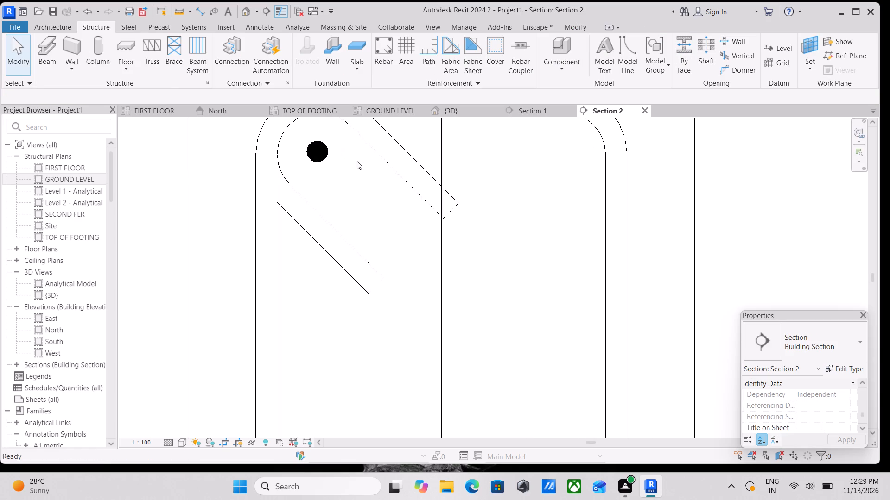
# Set the new straight bar to show unobscured in the {3D} view through its view visibility states.
pyautogui.click(325, 156)
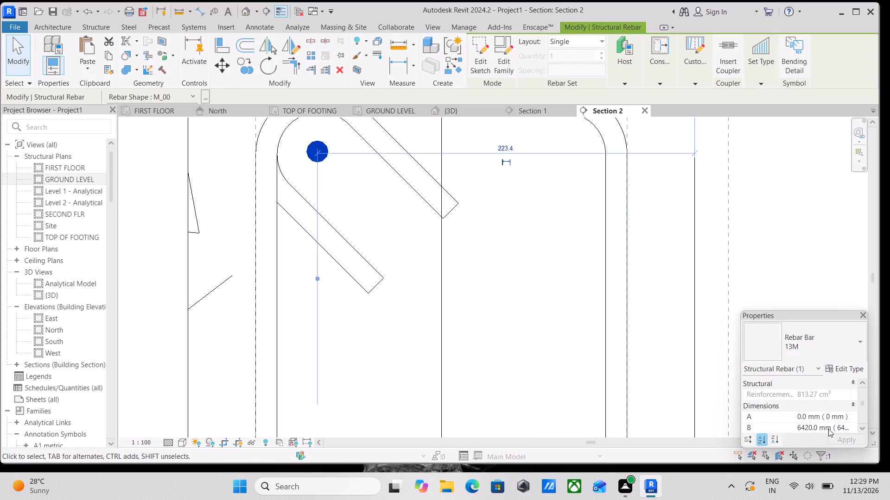
pyautogui.scroll(-4, 810, 432)
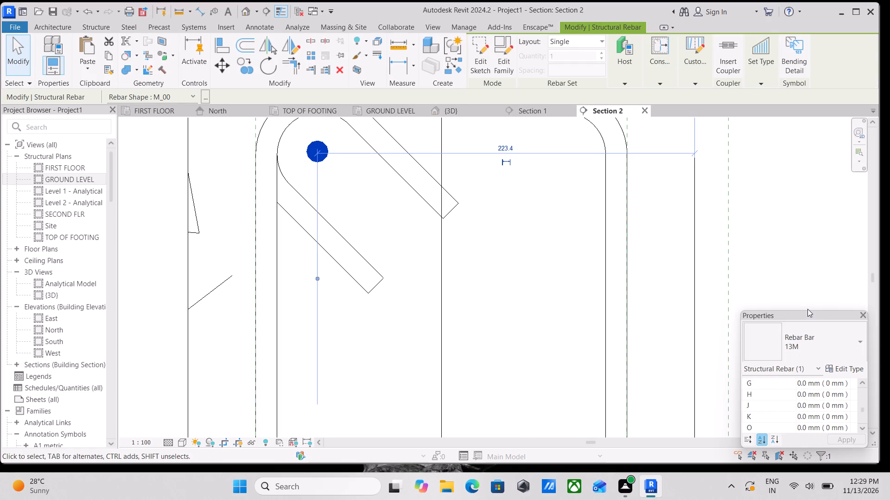
pyautogui.moveTo(803, 311); pyautogui.dragTo(805, 222)
pyautogui.scroll(-9, 792, 384)
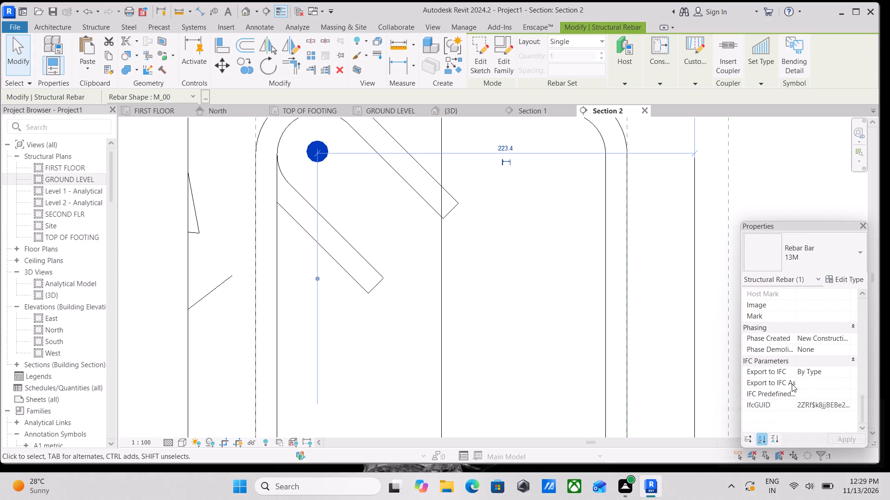
pyautogui.scroll(11, 792, 384)
pyautogui.scroll(-1, 792, 384)
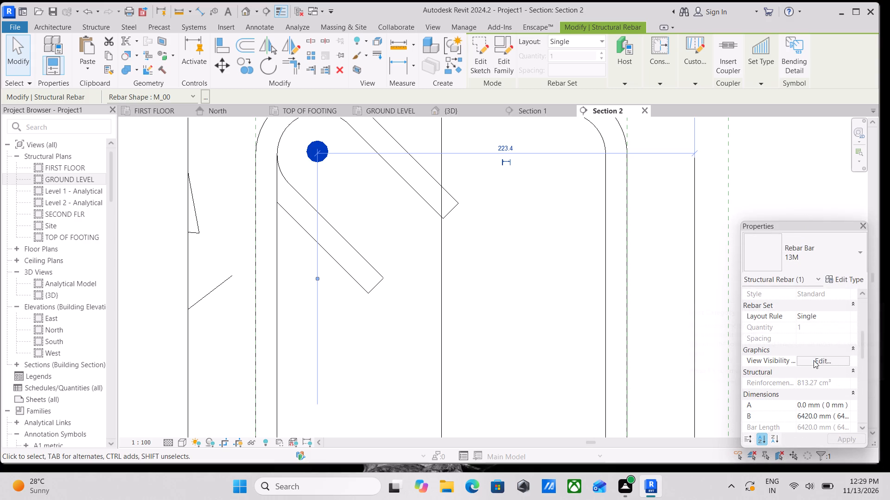
pyautogui.click(818, 359)
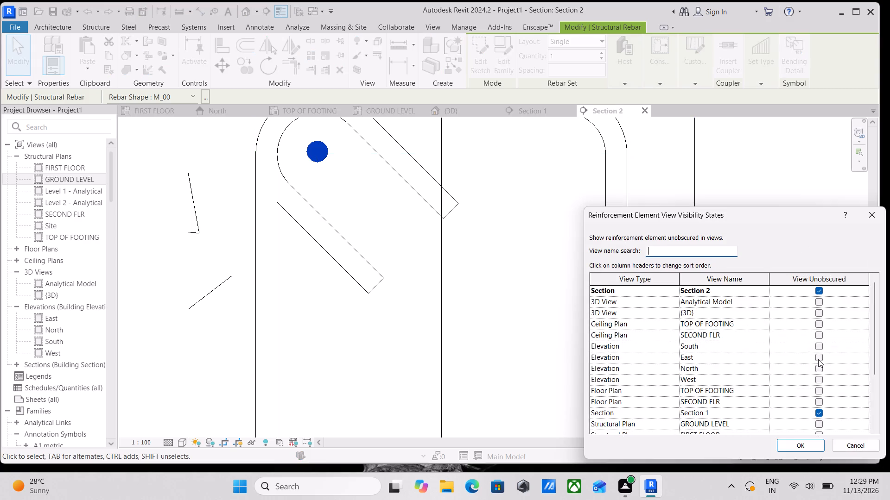
pyautogui.click(820, 313)
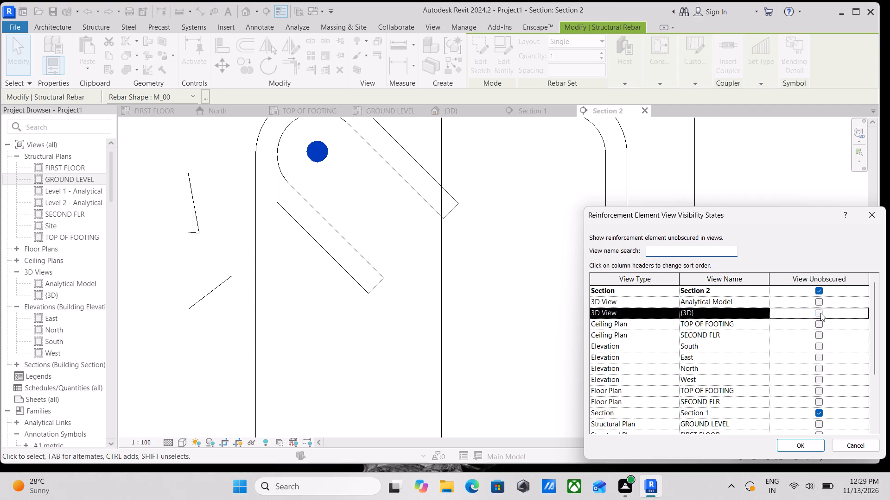
pyautogui.click(790, 449)
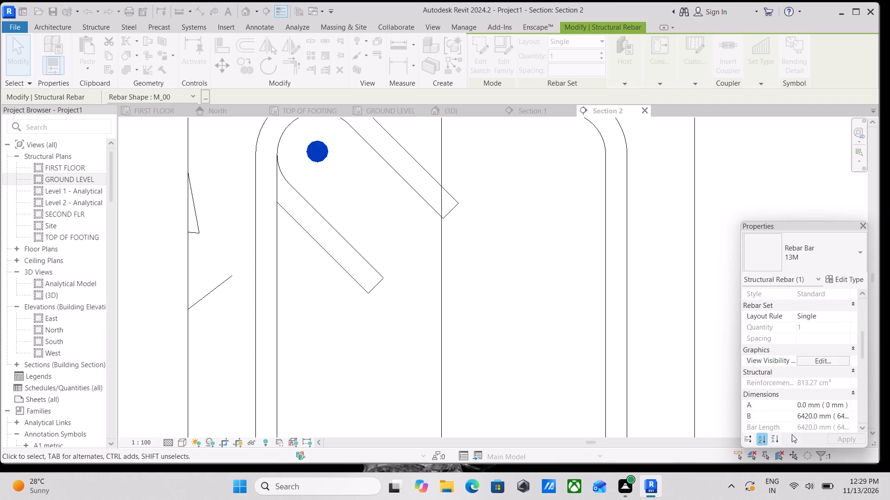
pyautogui.press('Escape')
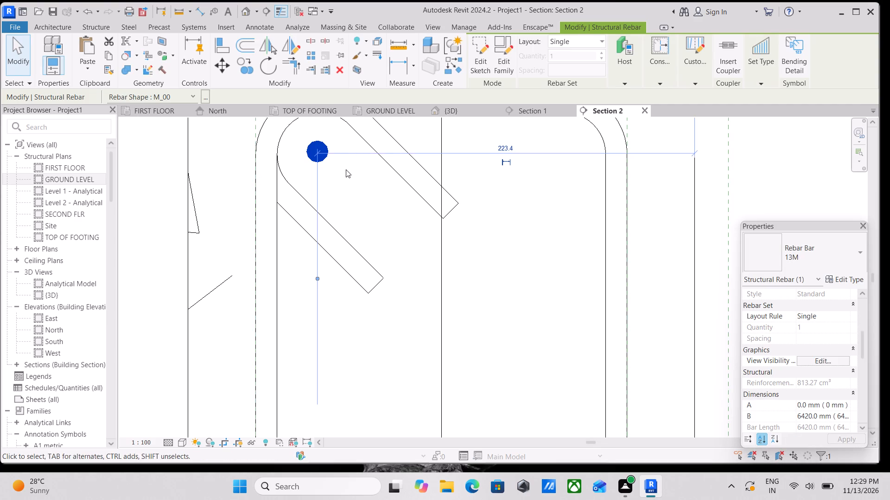
# Set the straight bar's rebar set layout to Fixed Number with a quantity of 2.
pyautogui.click(307, 151)
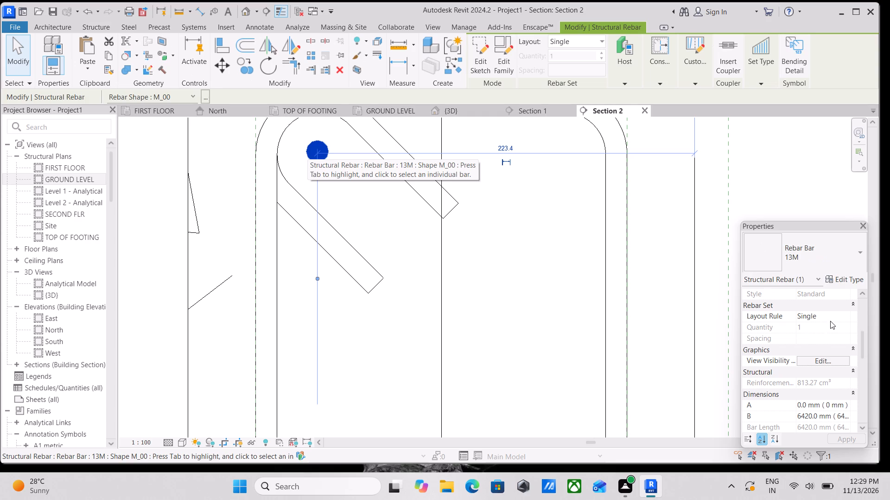
pyautogui.click(585, 43)
pyautogui.click(588, 67)
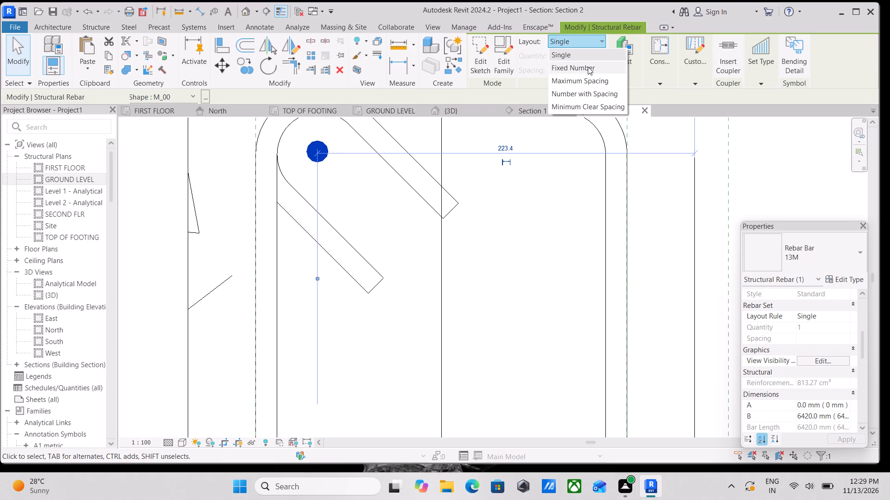
pyautogui.click(567, 54)
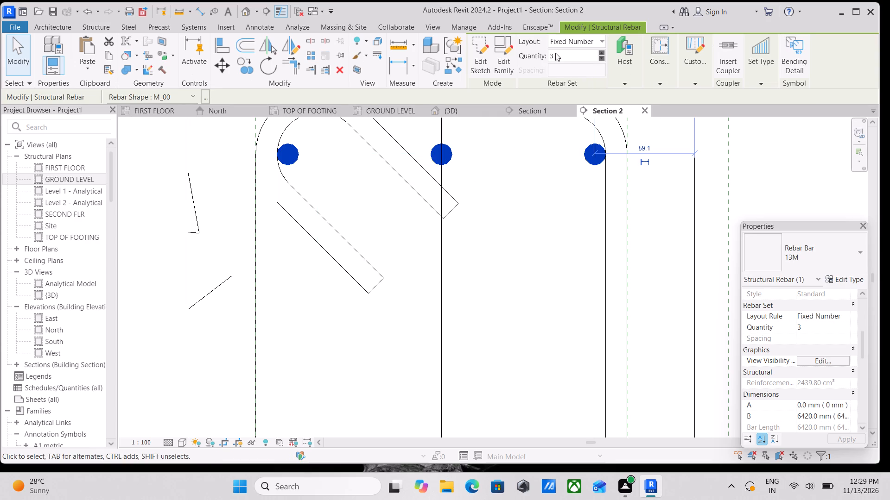
pyautogui.click(555, 53)
pyautogui.moveTo(568, 52); pyautogui.dragTo(539, 54)
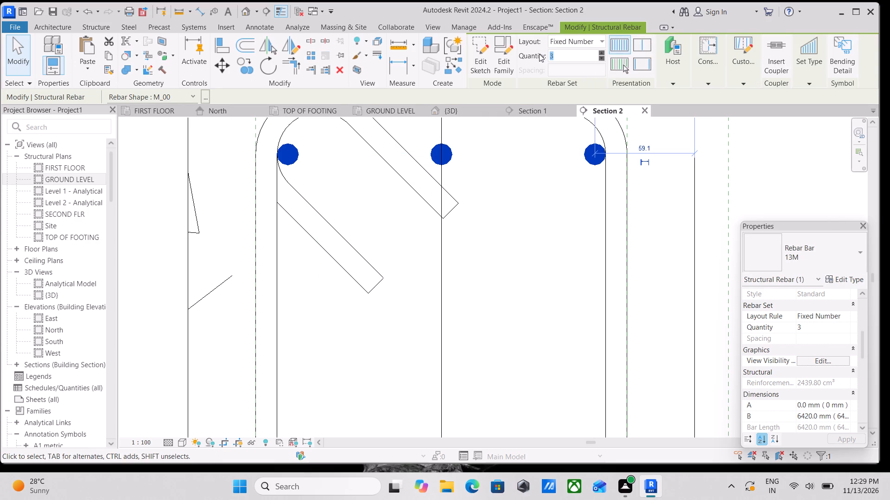
pyautogui.press('2')
pyautogui.press('Return')
pyautogui.press('Escape')
pyautogui.scroll(-1, 474, 187)
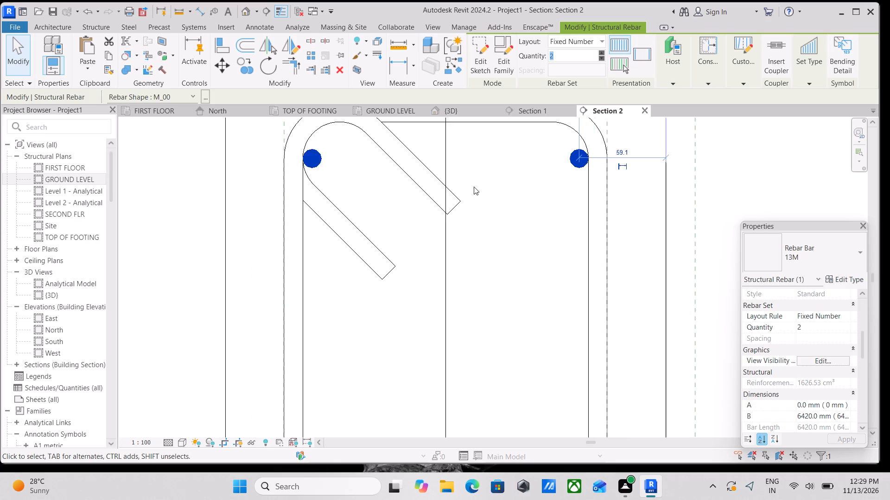
pyautogui.scroll(-1, 474, 187)
pyautogui.press('Escape')
# Pull both bars of the set inward from the stirrup's sides and nudge them up to about 73 mm below the beam top.
pyautogui.scroll(-4, 539, 176)
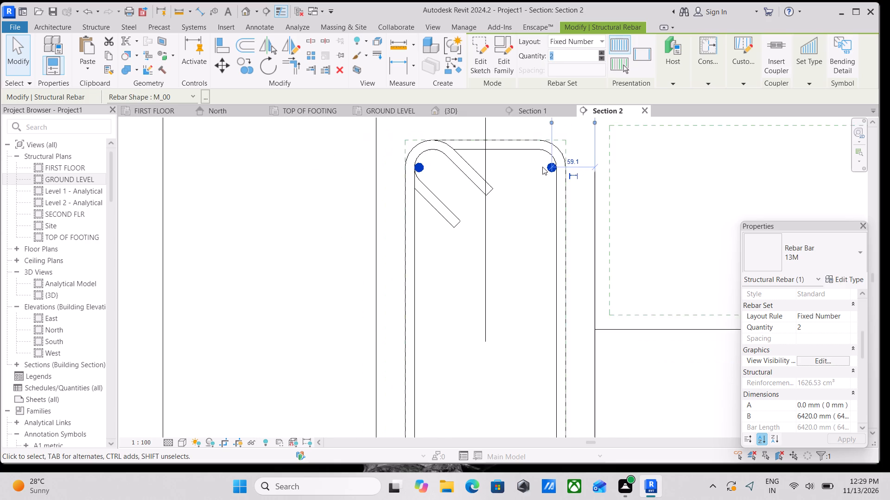
pyautogui.scroll(-1, 542, 167)
pyautogui.moveTo(542, 167); pyautogui.dragTo(520, 238, button='middle')
pyautogui.press('space')
pyautogui.scroll(2, 520, 239)
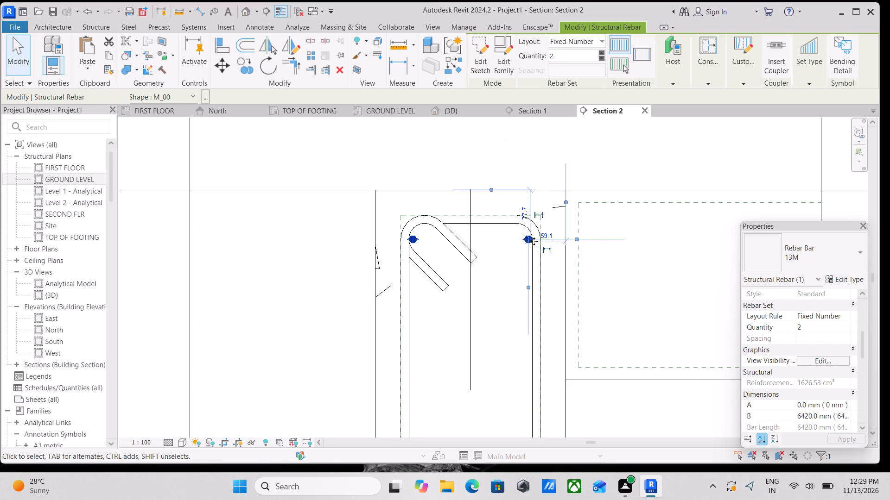
pyautogui.scroll(1, 522, 241)
pyautogui.moveTo(525, 238); pyautogui.dragTo(526, 238)
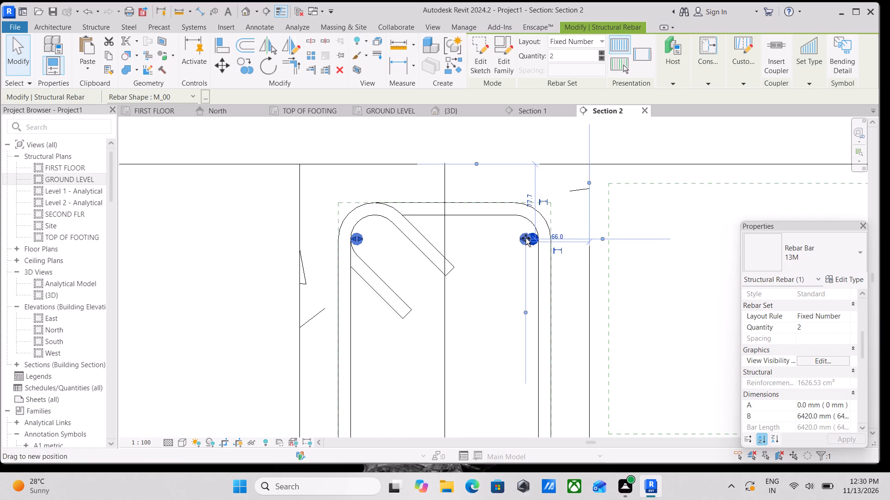
pyautogui.moveTo(526, 238); pyautogui.dragTo(512, 237)
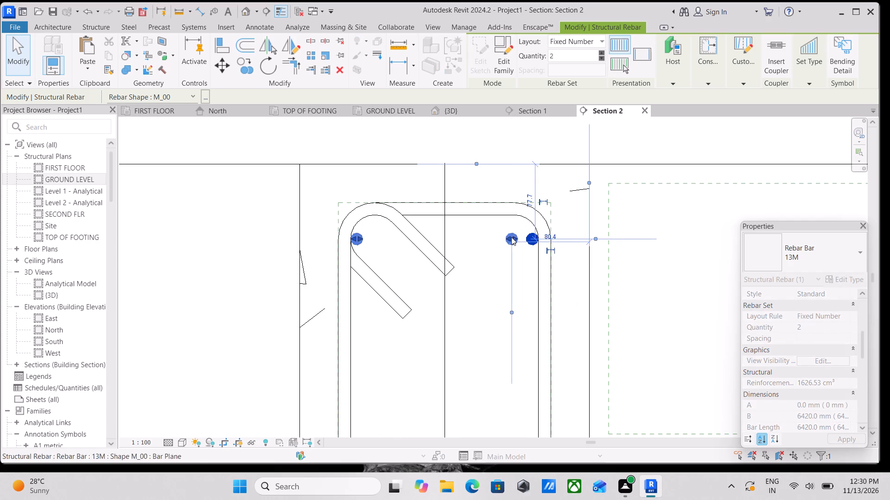
pyautogui.moveTo(362, 243); pyautogui.dragTo(377, 241)
pyautogui.press('Up')
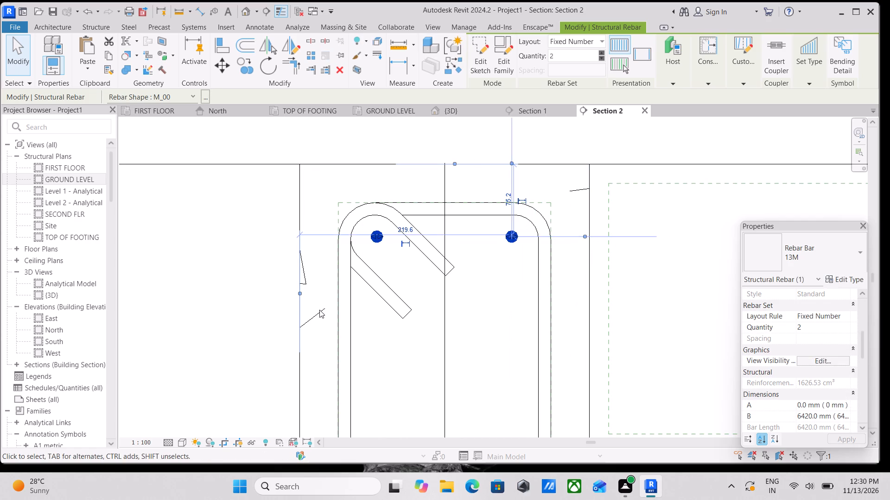
pyautogui.press('Up')
pyautogui.press('Escape')
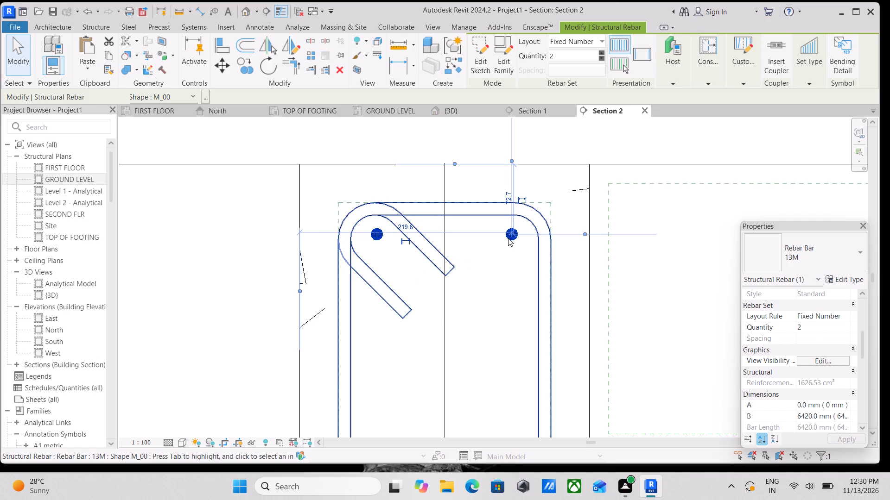
# Copy the two-bar set straight down to just above the stirrup's bottom leg, with multiple copies enabled.
pyautogui.scroll(-1, 508, 238)
pyautogui.click(510, 237)
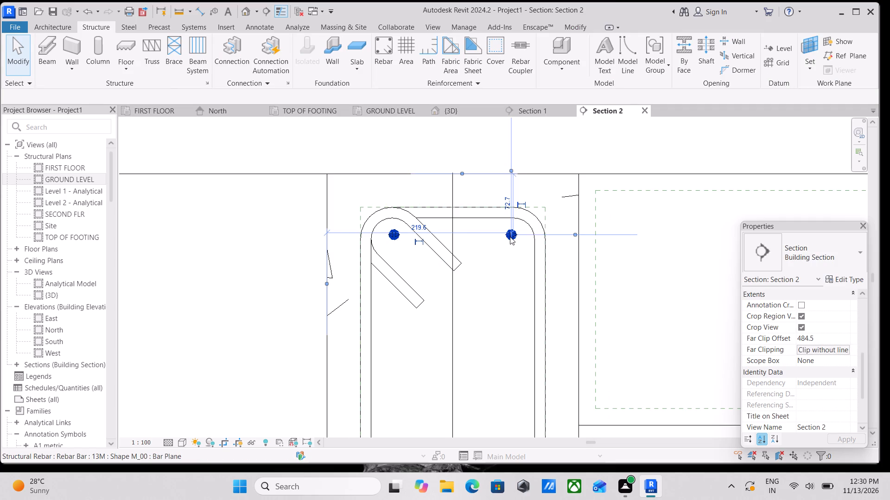
pyautogui.scroll(-3, 510, 237)
pyautogui.scroll(5, 458, 249)
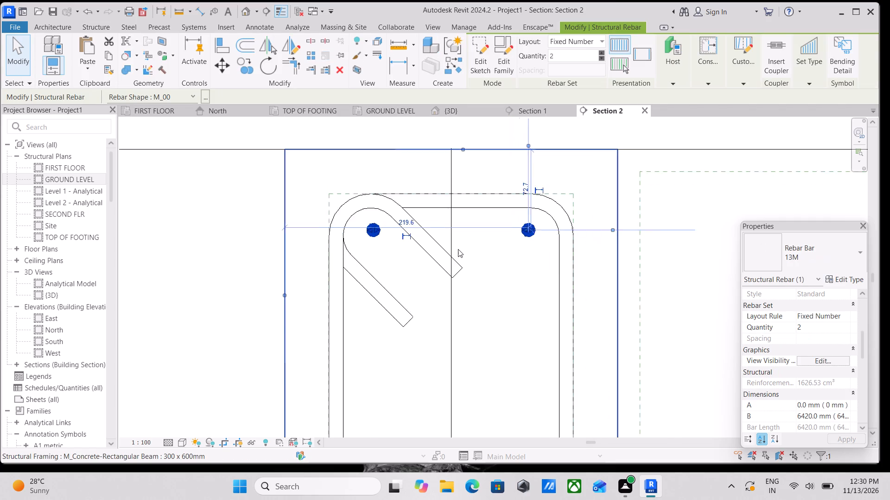
pyautogui.scroll(2, 458, 249)
pyautogui.scroll(-3, 458, 249)
pyautogui.moveTo(458, 249); pyautogui.dragTo(417, 313, button='middle')
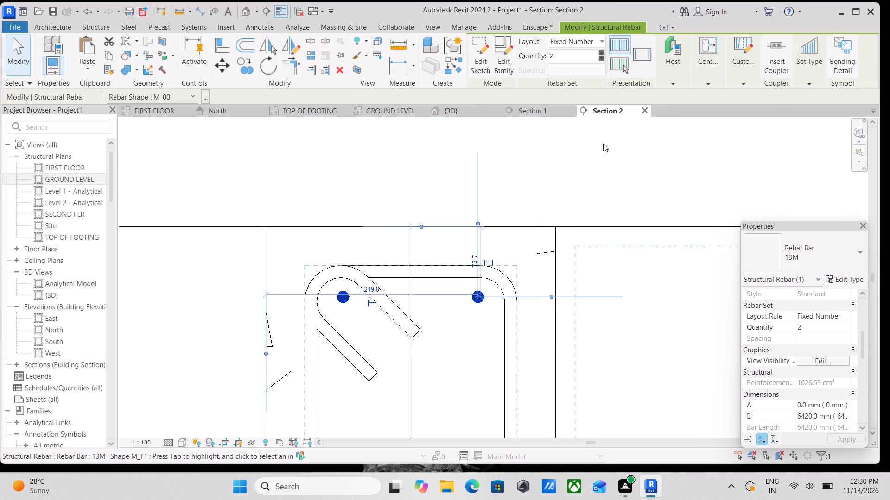
pyautogui.moveTo(409, 344); pyautogui.dragTo(414, 314, button='middle')
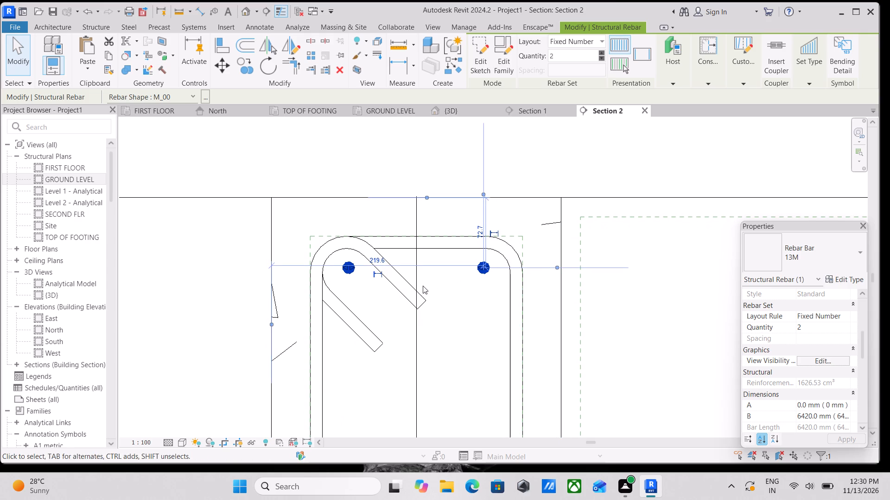
pyautogui.write('co')
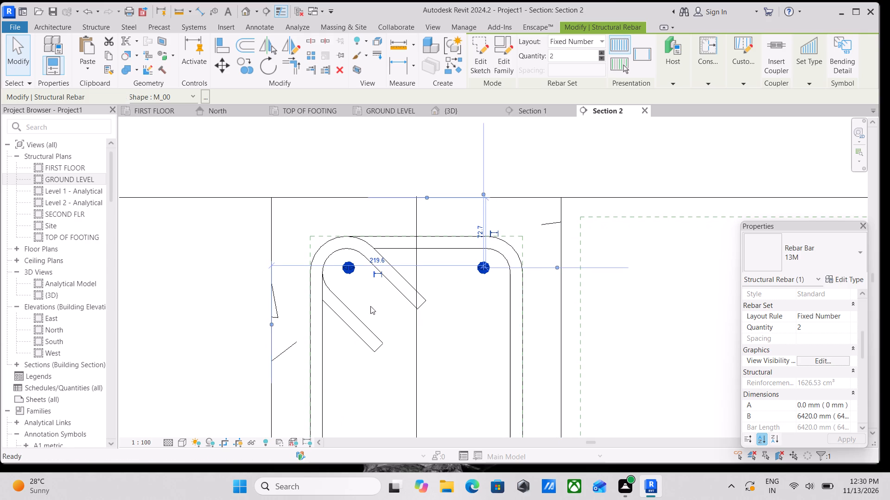
pyautogui.click(347, 268)
pyautogui.moveTo(346, 338); pyautogui.dragTo(358, 227, button='middle')
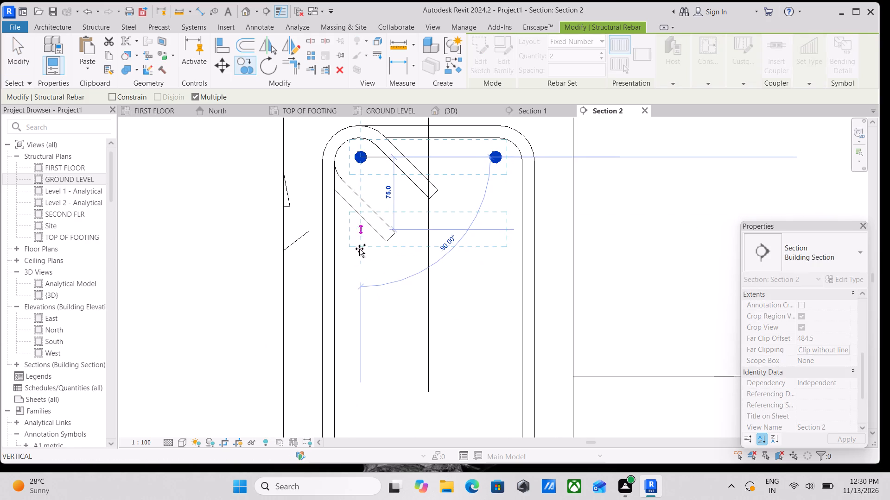
pyautogui.scroll(-2, 356, 309)
pyautogui.moveTo(356, 309); pyautogui.dragTo(358, 231, button='middle')
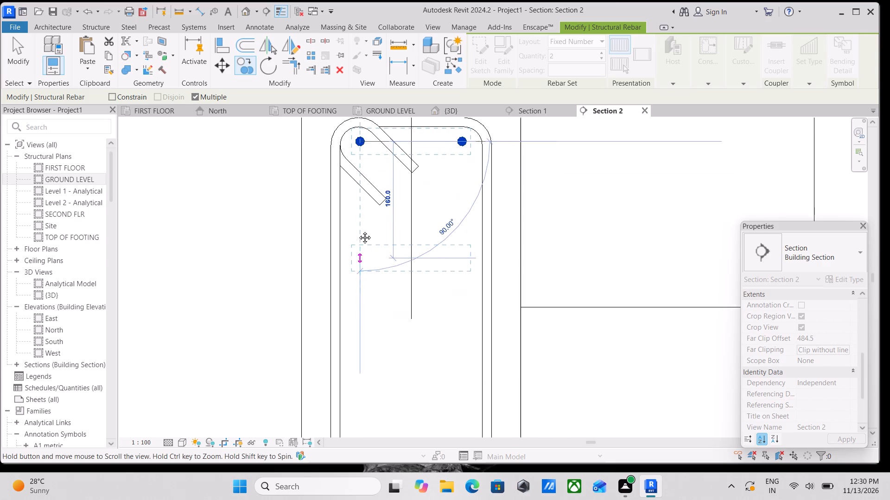
pyautogui.moveTo(358, 231); pyautogui.dragTo(362, 213, button='middle')
pyautogui.moveTo(361, 278); pyautogui.dragTo(367, 198, button='middle')
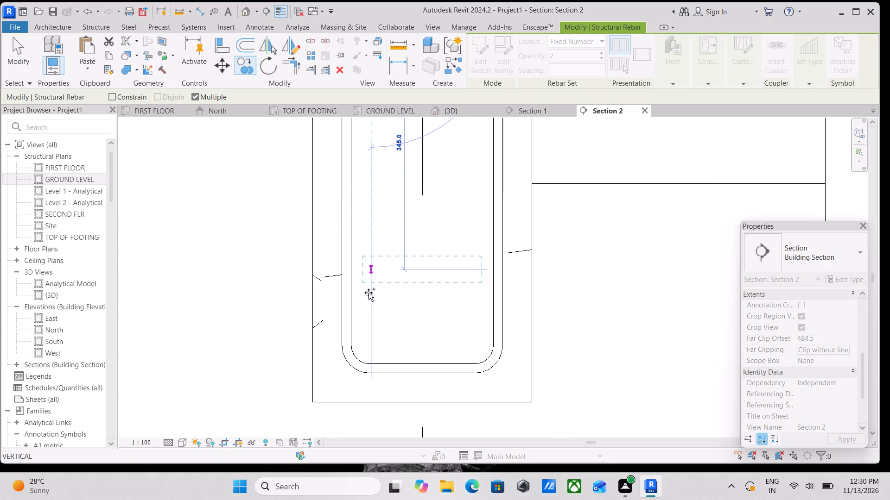
pyautogui.click(375, 347)
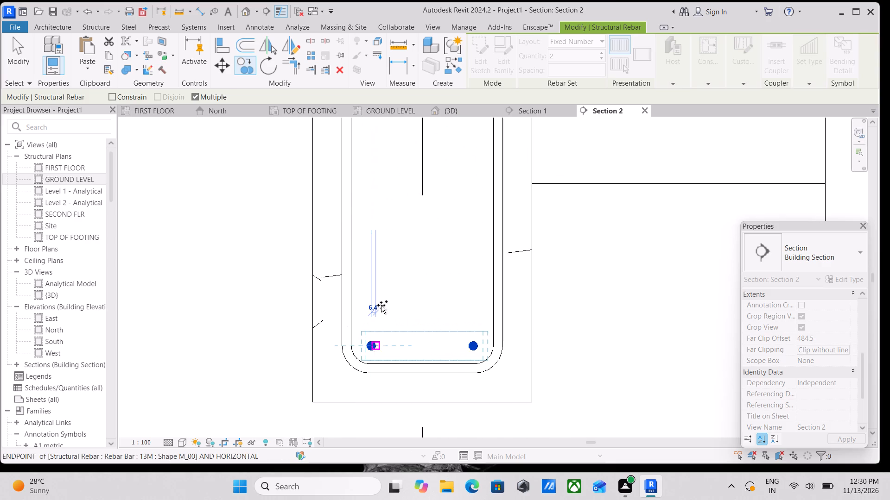
# Place another copy of the two-bar set about 215 mm above the bottom bars, around the beam's mid-height.
pyautogui.moveTo(381, 272); pyautogui.dragTo(376, 344, button='middle')
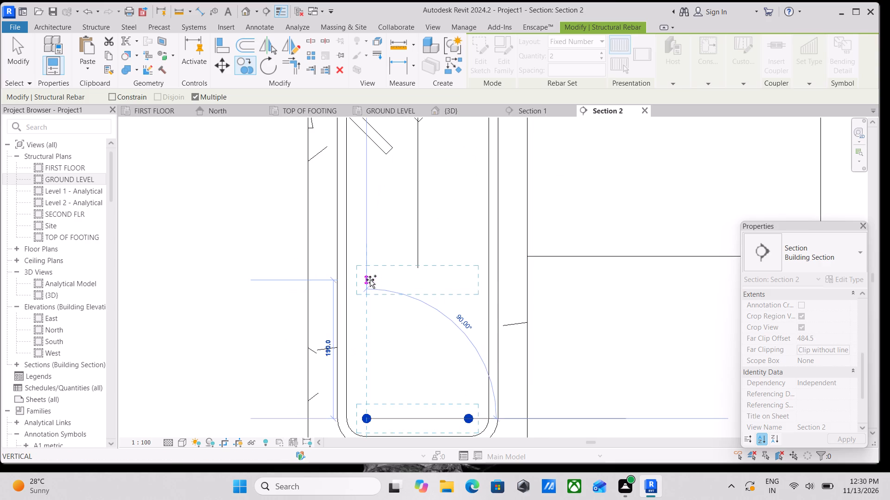
pyautogui.click(363, 262)
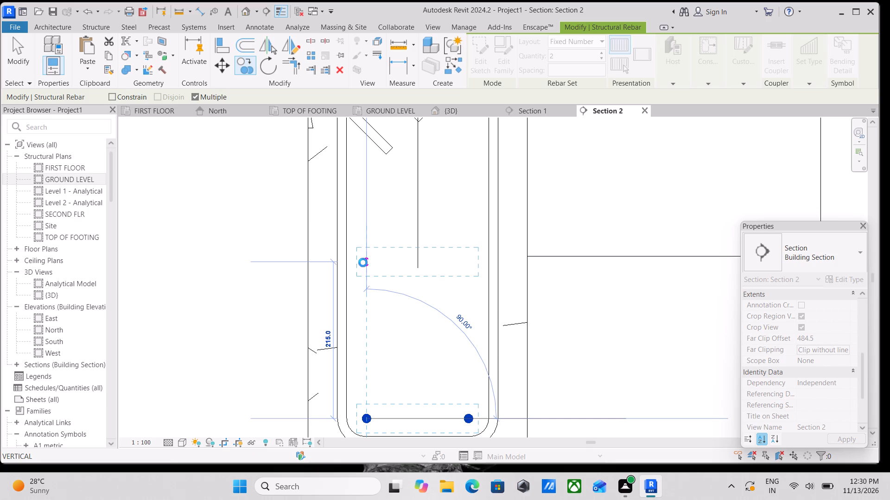
# Place one more copy of the two-bar set about 135 mm above the mid-height bars, and finish copying.
pyautogui.moveTo(363, 262); pyautogui.dragTo(361, 345, button='middle')
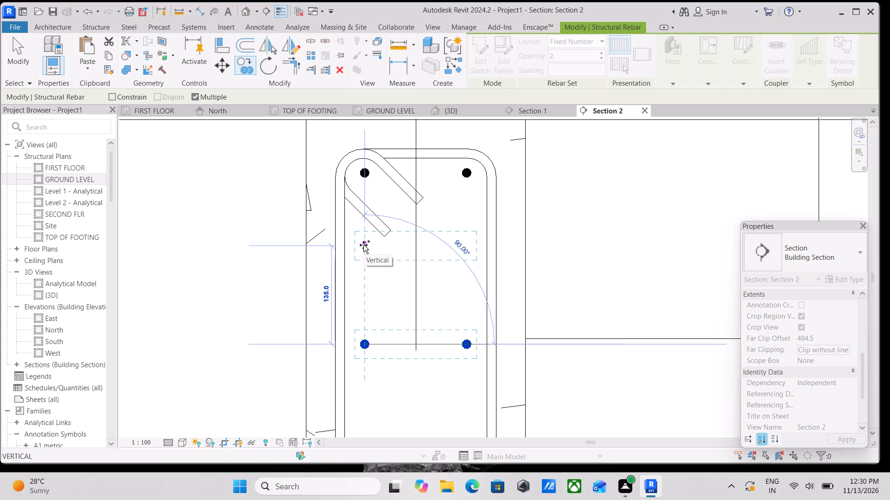
pyautogui.click(363, 245)
pyautogui.press('Escape')
pyautogui.press('Escape')
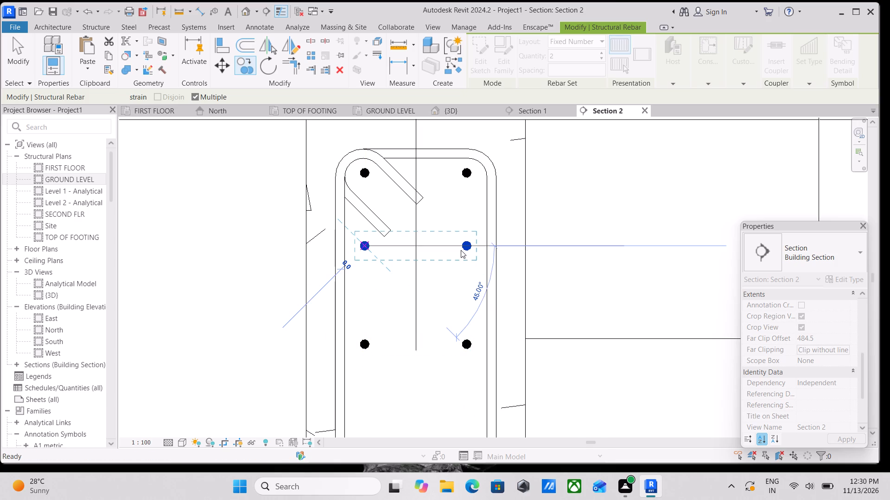
pyautogui.press('Escape')
# Nudge the mid-height two-bar set straight down to roughly the lower third of the stirrup.
pyautogui.moveTo(434, 307); pyautogui.dragTo(411, 248, button='middle')
pyautogui.scroll(-2, 381, 305)
pyautogui.moveTo(381, 306); pyautogui.dragTo(381, 306, button='middle')
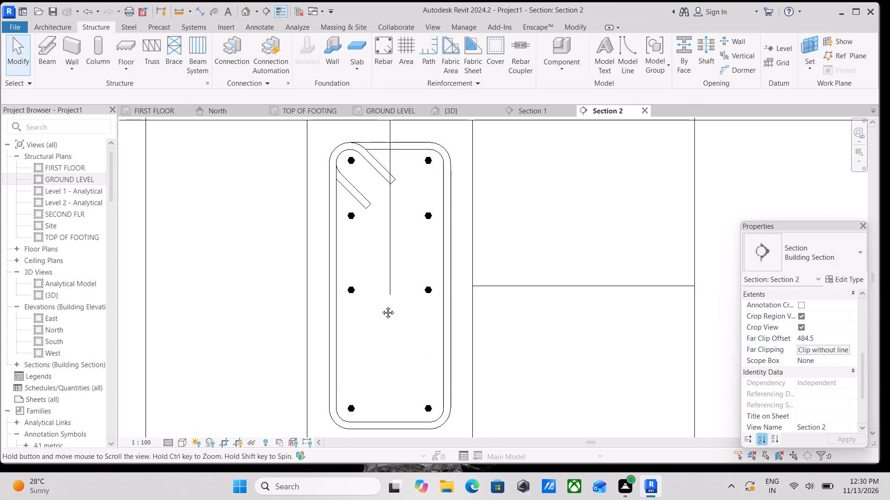
pyautogui.moveTo(381, 306); pyautogui.dragTo(384, 294, button='middle')
pyautogui.click(356, 276)
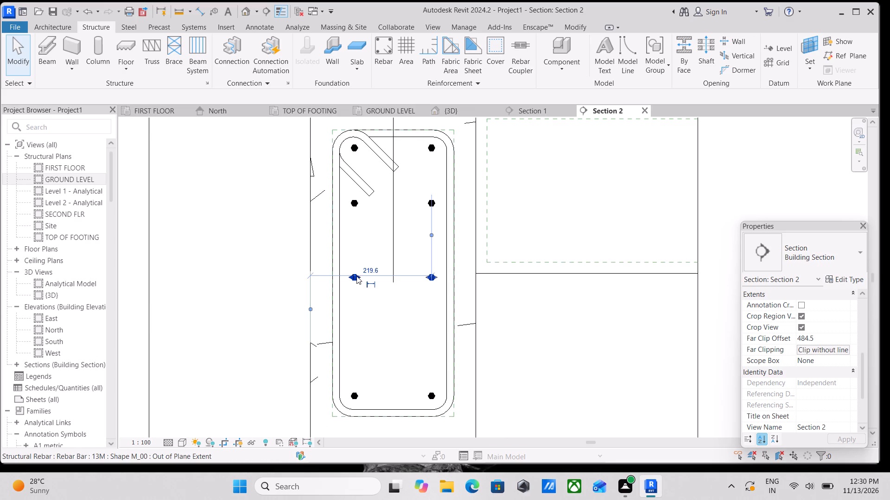
pyautogui.press('Down')
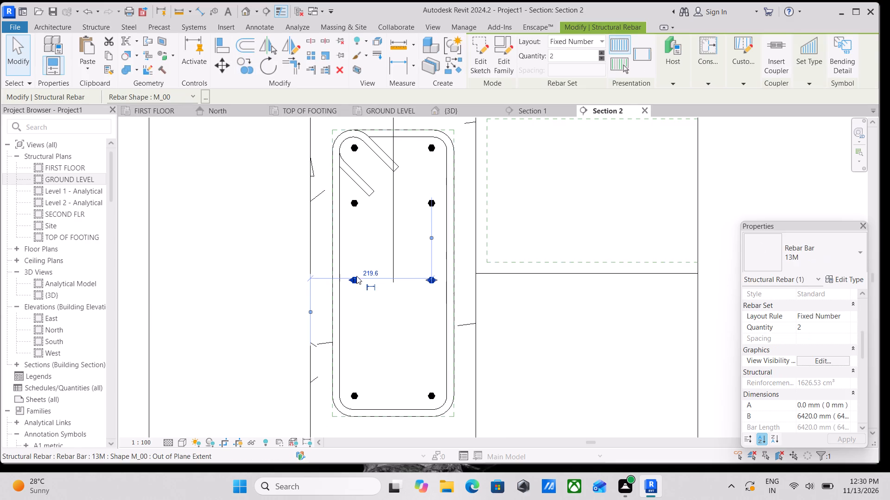
pyautogui.press('Down')
pyautogui.press('Down')
pyautogui.press('Down')
pyautogui.press('Down')
pyautogui.press('Down')
pyautogui.press('Down')
pyautogui.press('Down')
pyautogui.press('Down')
pyautogui.press('Down')
pyautogui.press('Down')
pyautogui.press('Down')
pyautogui.press('Down')
pyautogui.press('Down')
pyautogui.press('Down')
pyautogui.press('Down')
pyautogui.press('Down')
pyautogui.press('Down')
pyautogui.press('Down')
pyautogui.press('Down')
pyautogui.press('Down')
pyautogui.press('Down')
pyautogui.press('Down')
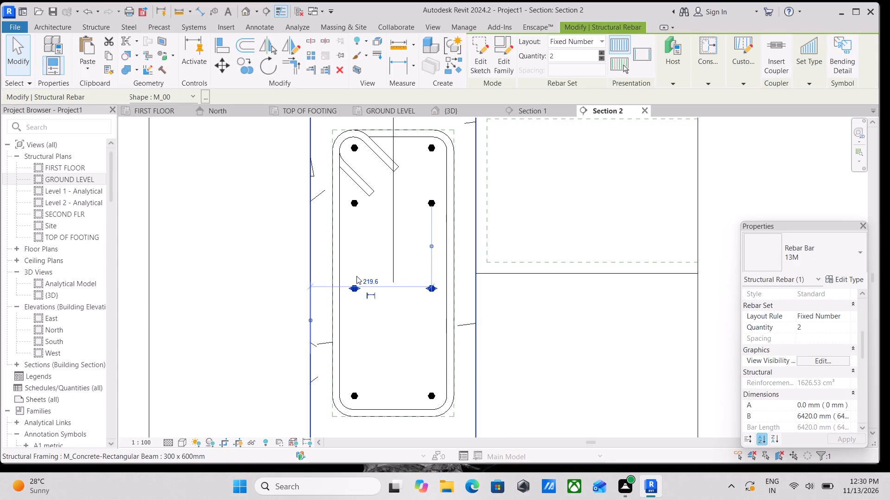
pyautogui.press('Down')
pyautogui.press('Down')
pyautogui.press('Down')
pyautogui.press('Down')
pyautogui.press('Down')
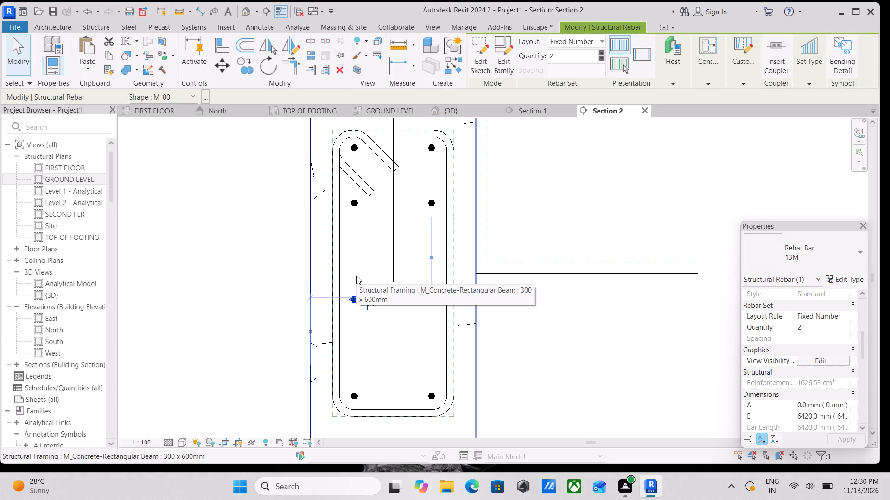
pyautogui.press('Down')
pyautogui.press('Down')
pyautogui.press('Down')
pyautogui.press('Down')
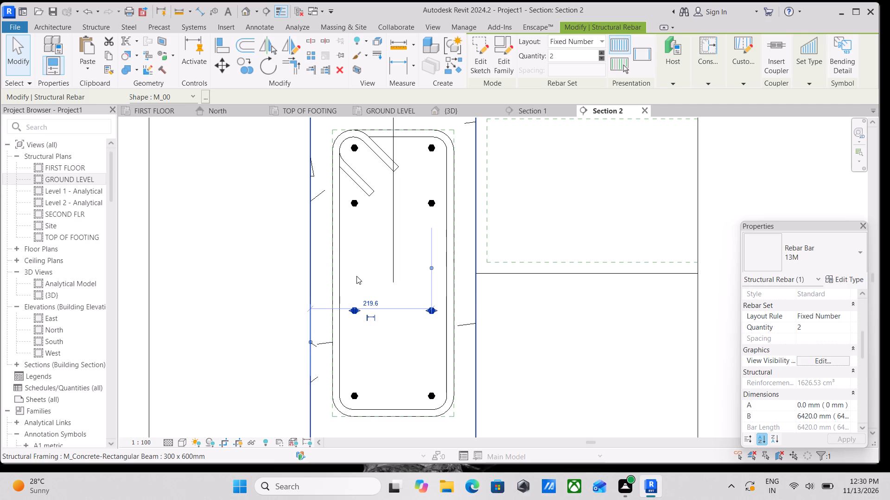
pyautogui.press('Down')
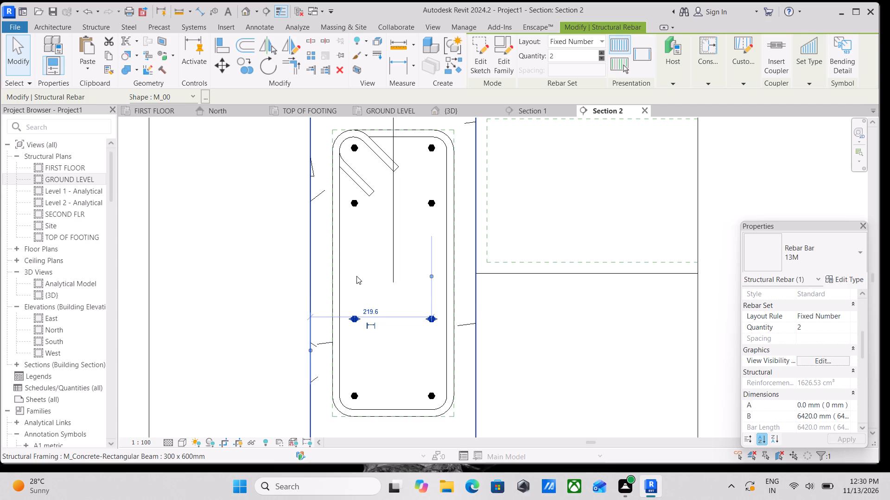
# Nudge the upper intermediate two-bar set straight down until the four bar layers are roughly evenly spaced.
pyautogui.click(355, 211)
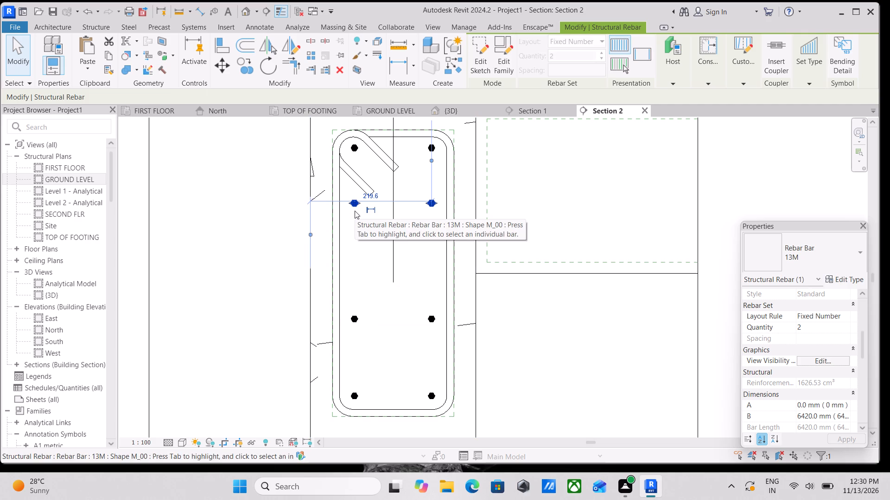
pyautogui.press('Down')
pyautogui.press('Down')
pyautogui.press('Down')
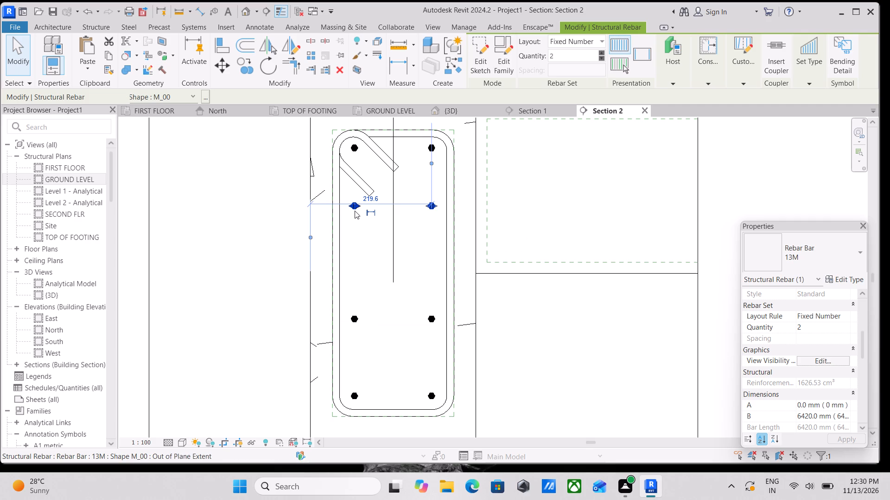
pyautogui.press('Down')
pyautogui.press('Down')
pyautogui.press('Down')
pyautogui.press('Down')
pyautogui.press('Down')
pyautogui.press('Down')
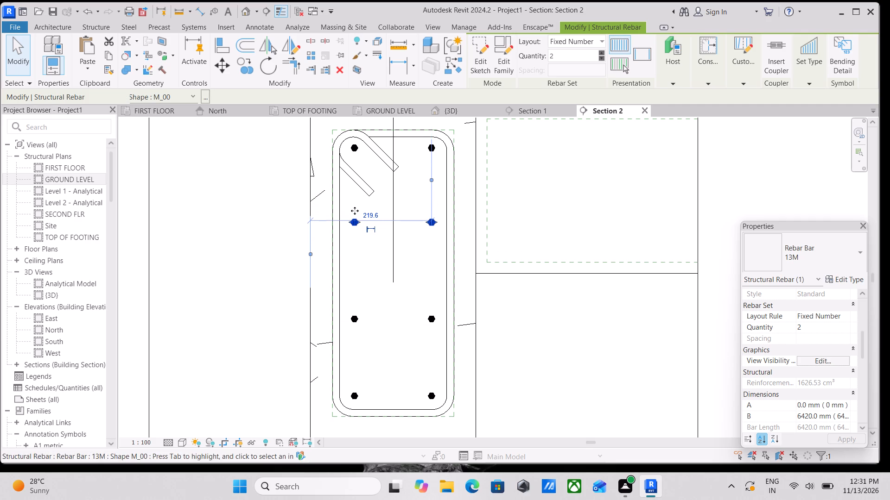
pyautogui.press('Down')
pyautogui.press('Down')
pyautogui.press('Down')
pyautogui.press('Down')
pyautogui.press('Down')
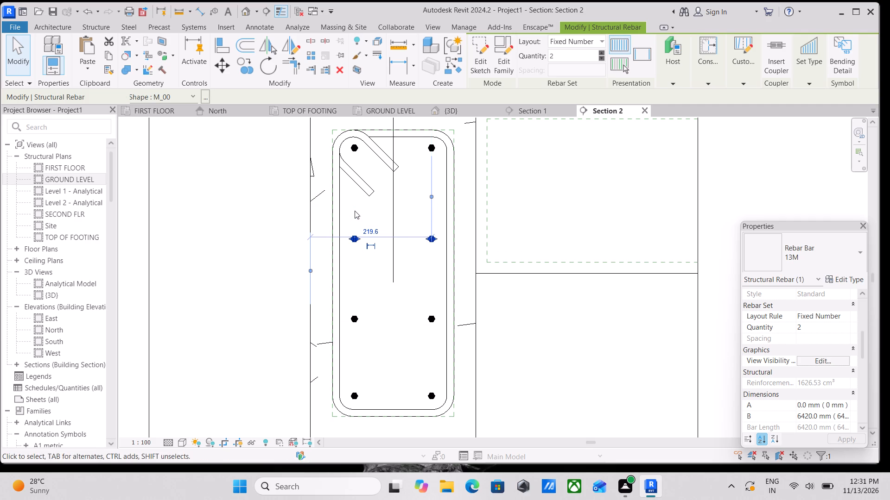
pyautogui.press('Up')
pyautogui.press('Up')
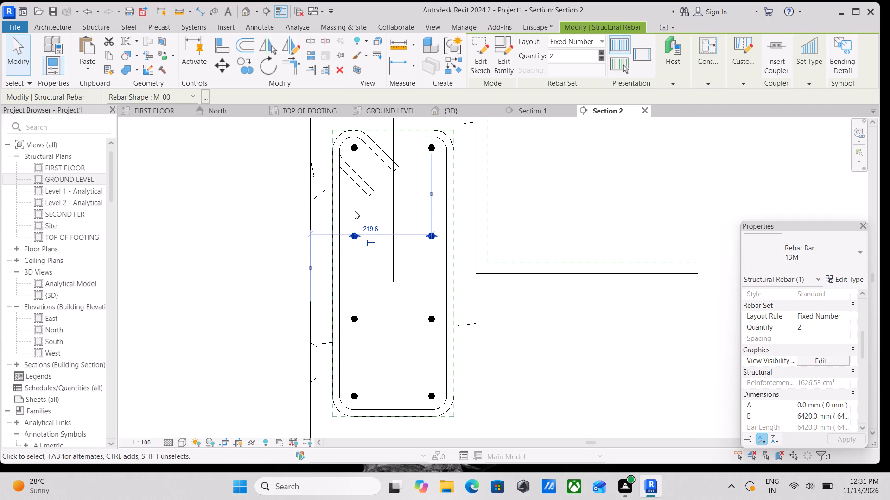
pyautogui.press('Escape')
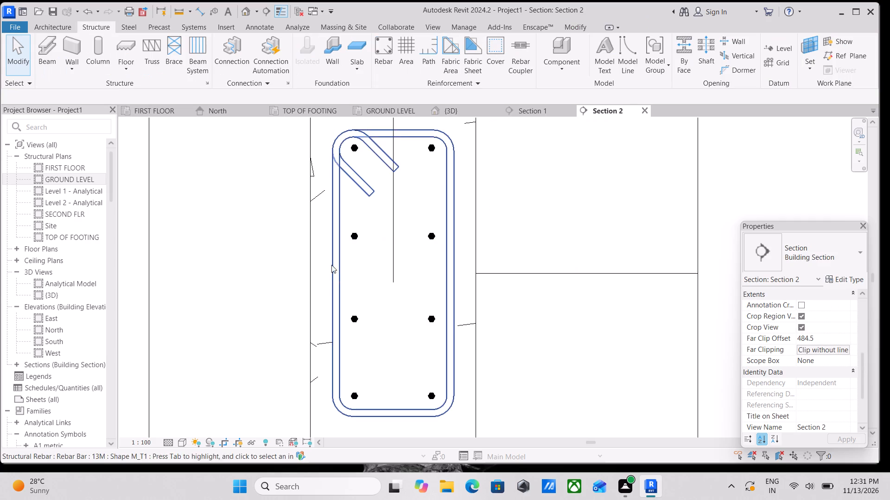
# Check the view visibility states of each longitudinal bar set, from the top layer to the bottom layer.
pyautogui.click(356, 235)
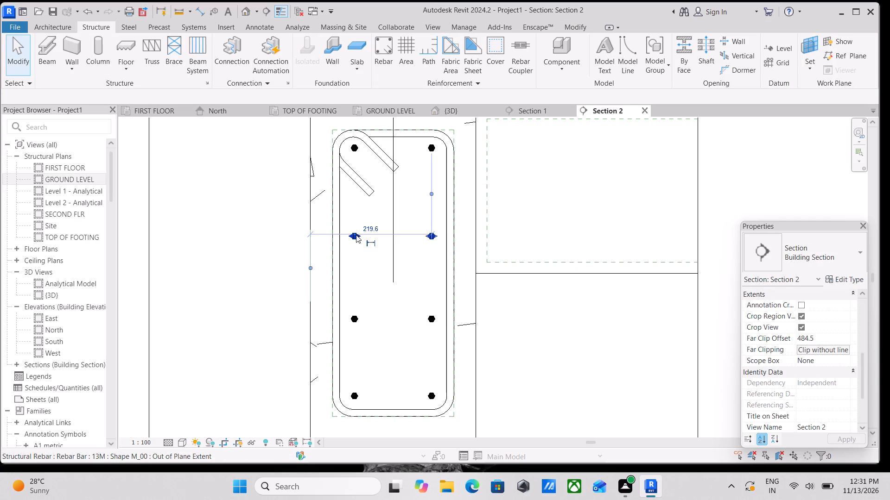
pyautogui.click(356, 315)
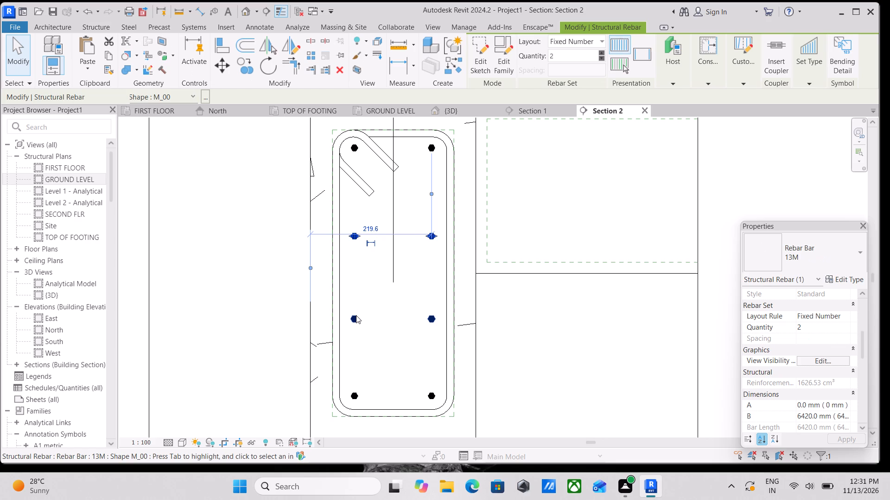
pyautogui.click(824, 358)
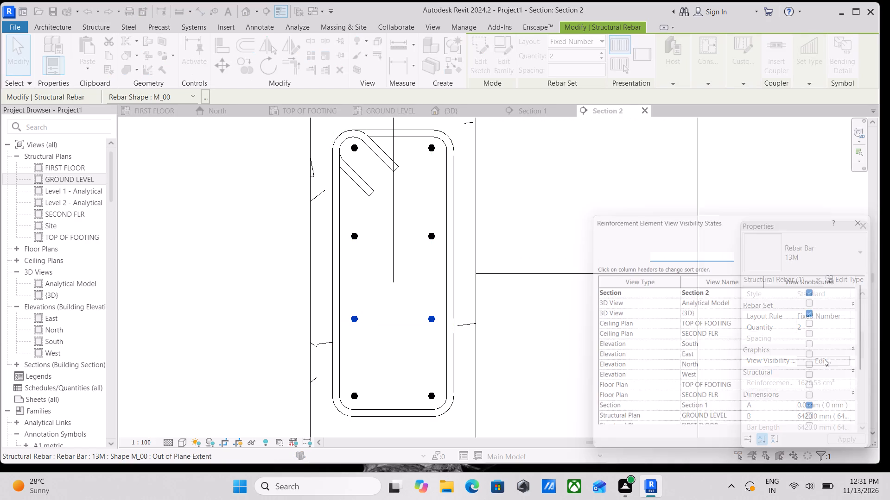
pyautogui.click(793, 448)
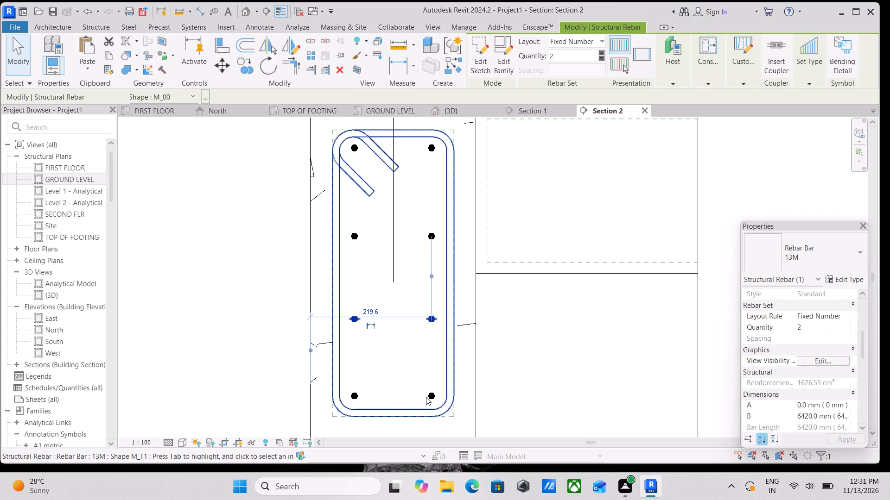
pyautogui.click(430, 395)
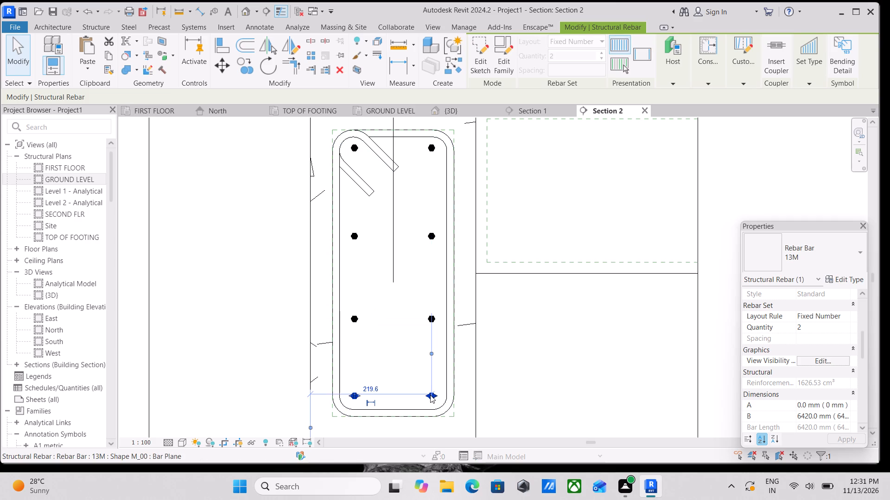
pyautogui.click(807, 358)
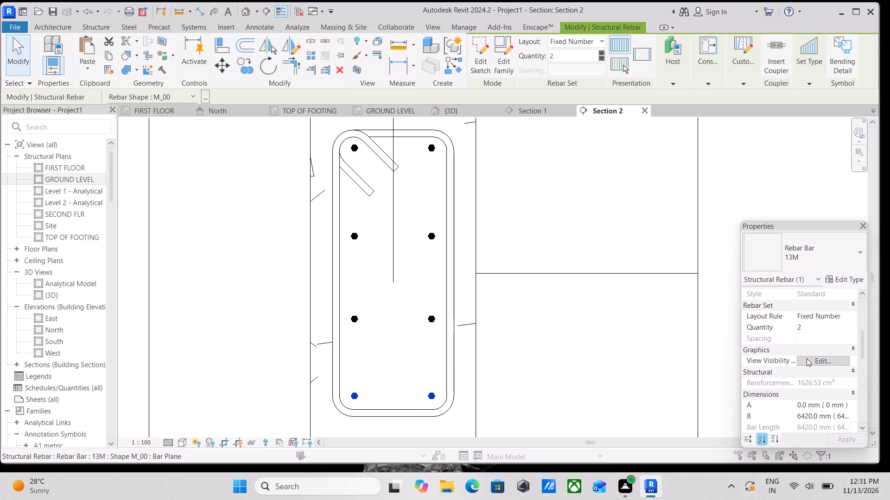
pyautogui.click(796, 450)
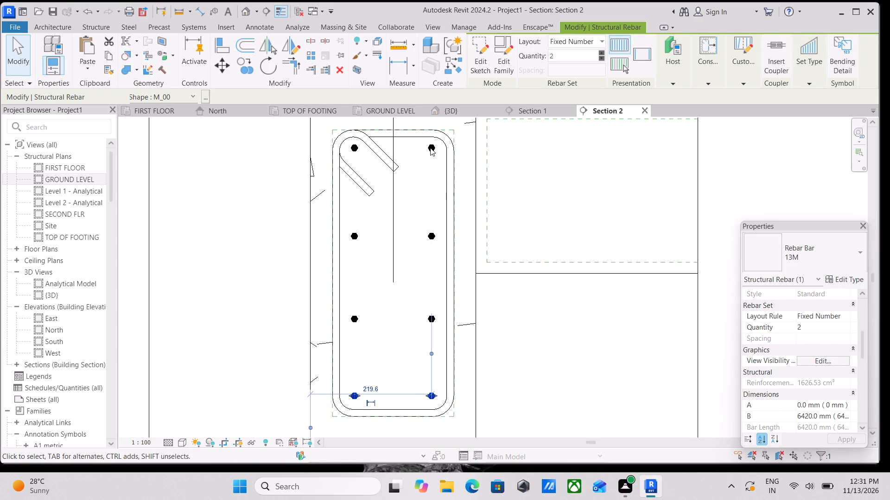
pyautogui.click(430, 148)
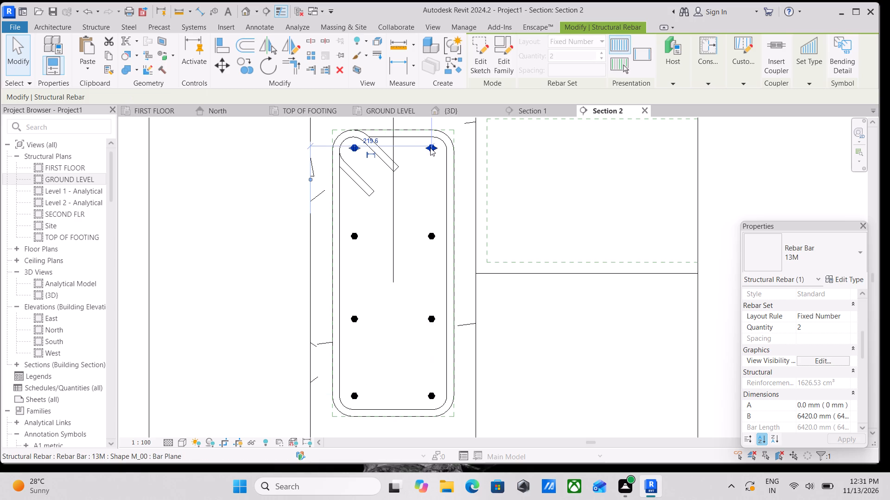
pyautogui.click(828, 362)
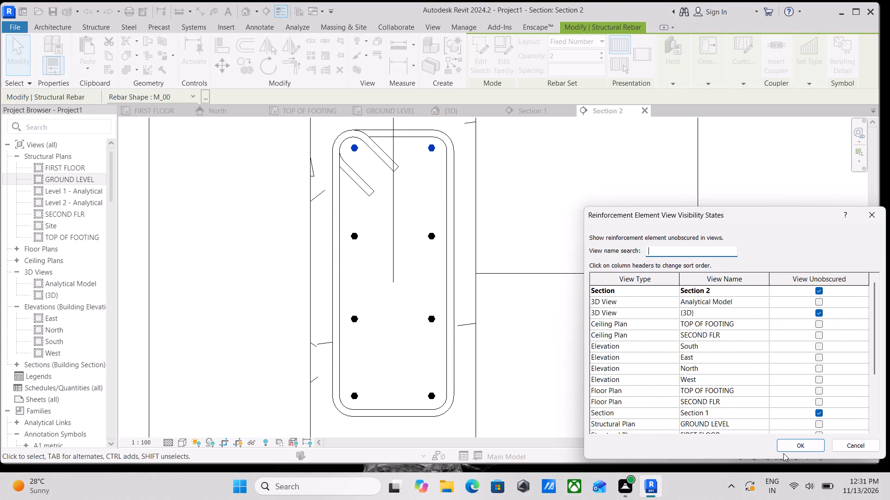
pyautogui.click(787, 445)
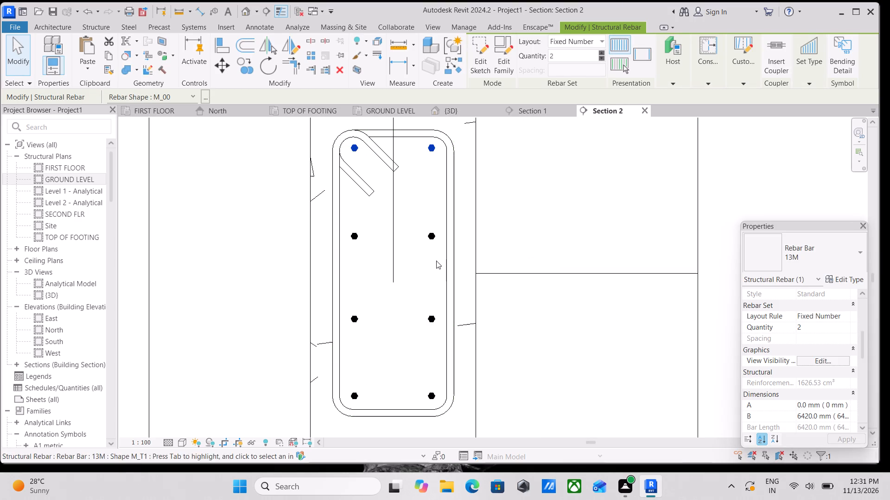
pyautogui.click(431, 239)
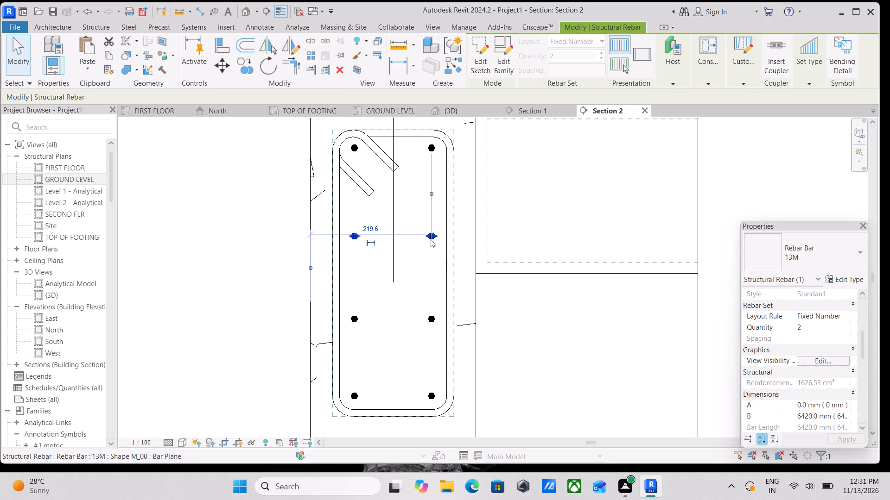
pyautogui.click(801, 364)
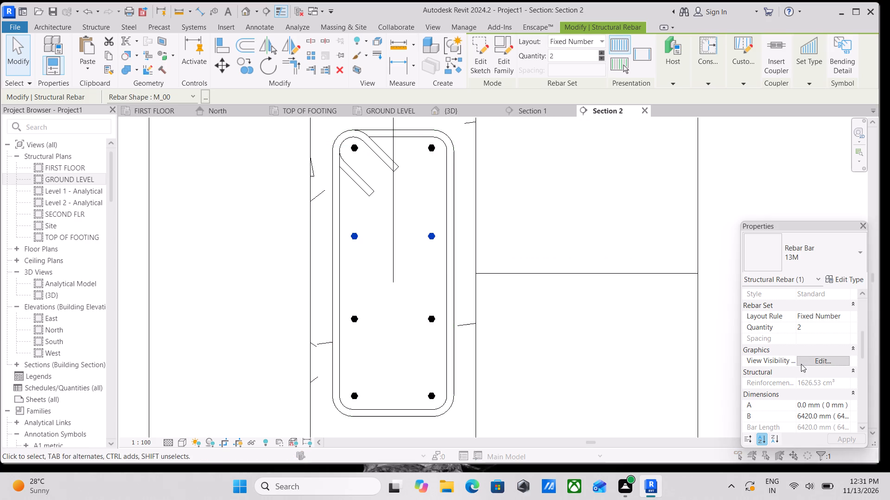
pyautogui.click(808, 446)
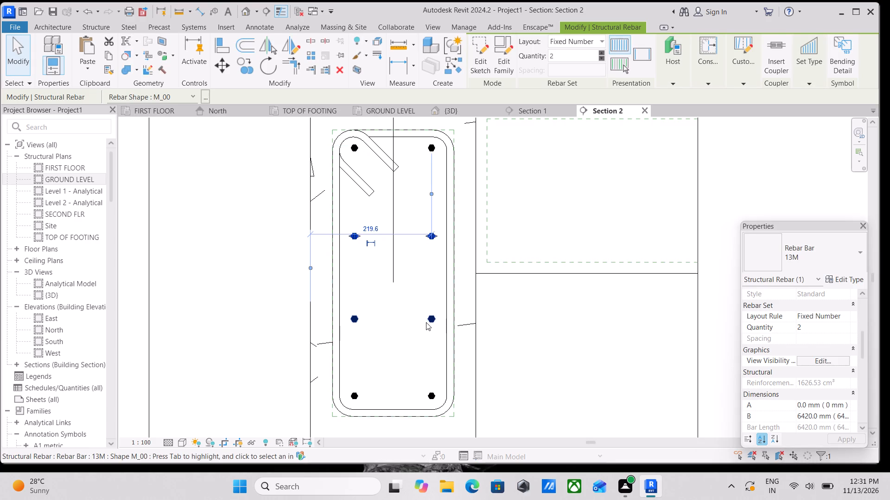
pyautogui.click(431, 320)
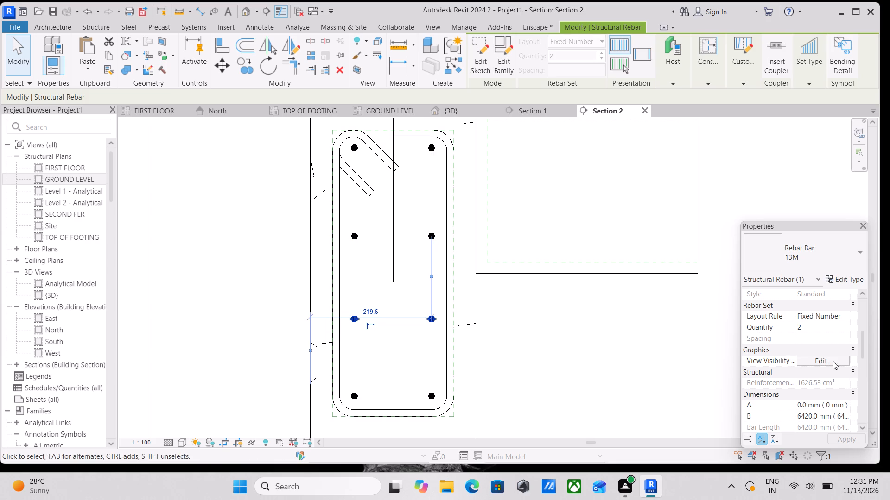
pyautogui.click(830, 362)
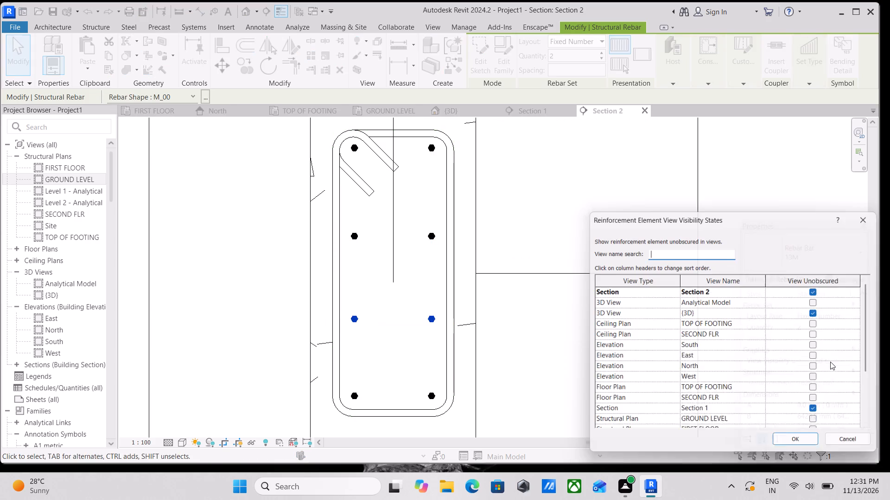
pyautogui.click(794, 450)
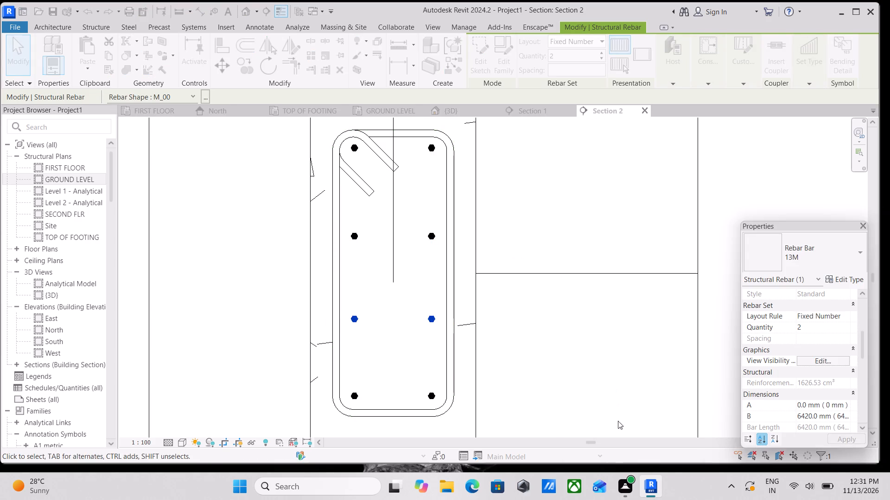
pyautogui.click(431, 396)
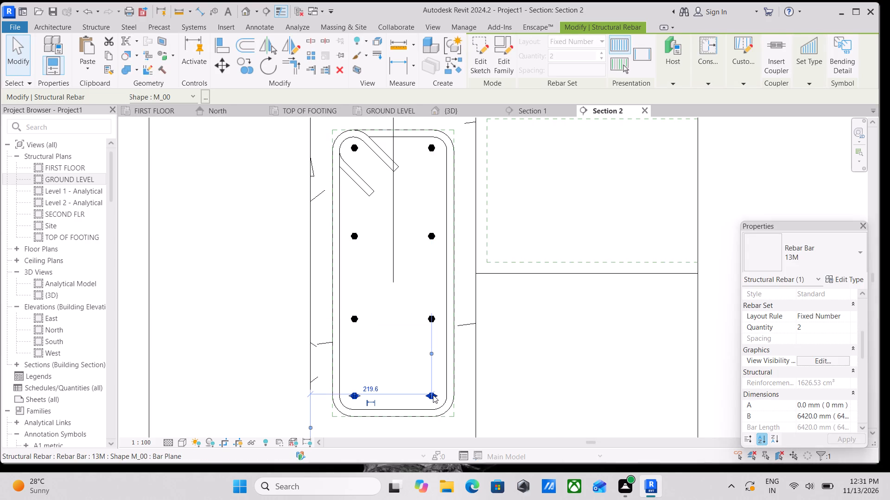
pyautogui.click(820, 361)
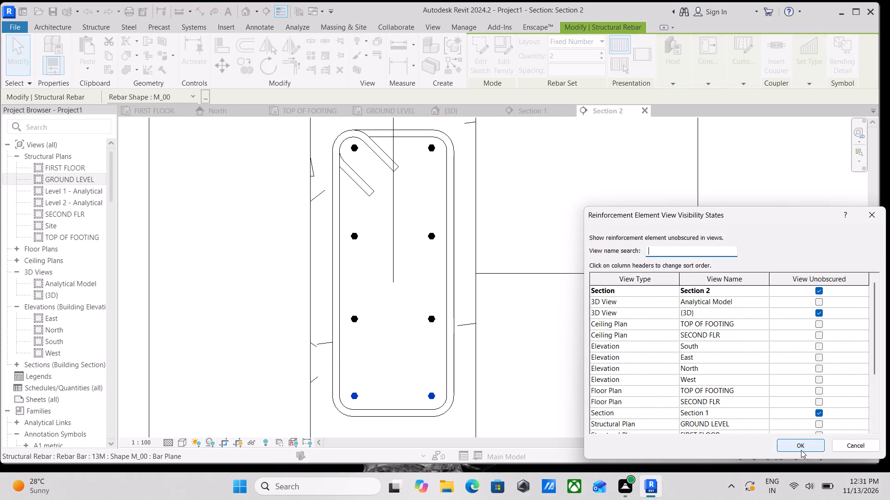
pyautogui.click(801, 447)
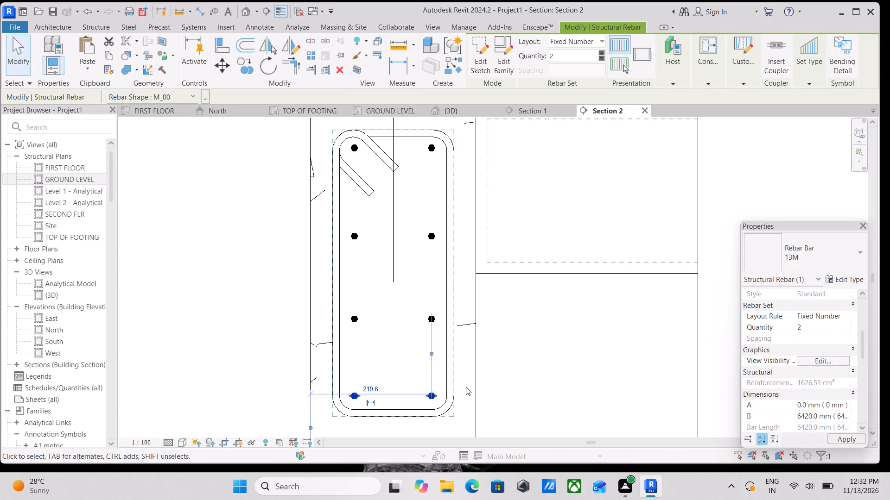
# Inspect the reinforced grid 1 beam's stirrups and longitudinal bars in the 3D view.
pyautogui.click(446, 371)
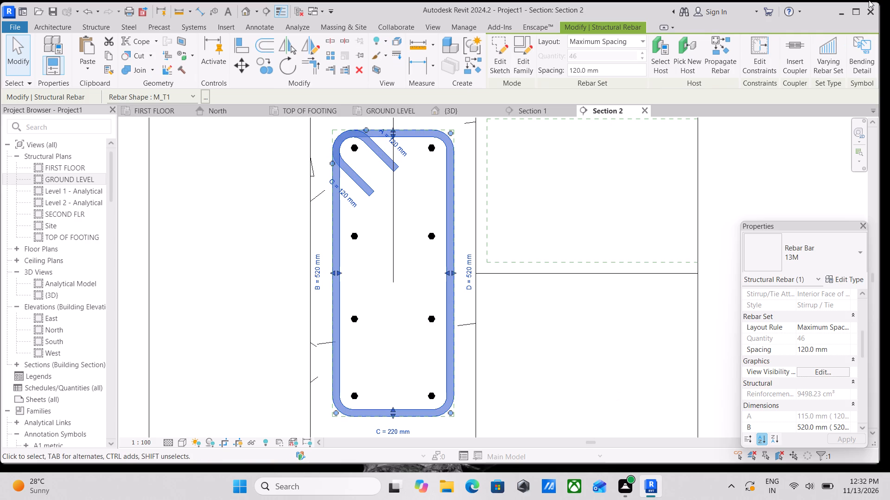
pyautogui.press('Escape')
pyautogui.press('Escape')
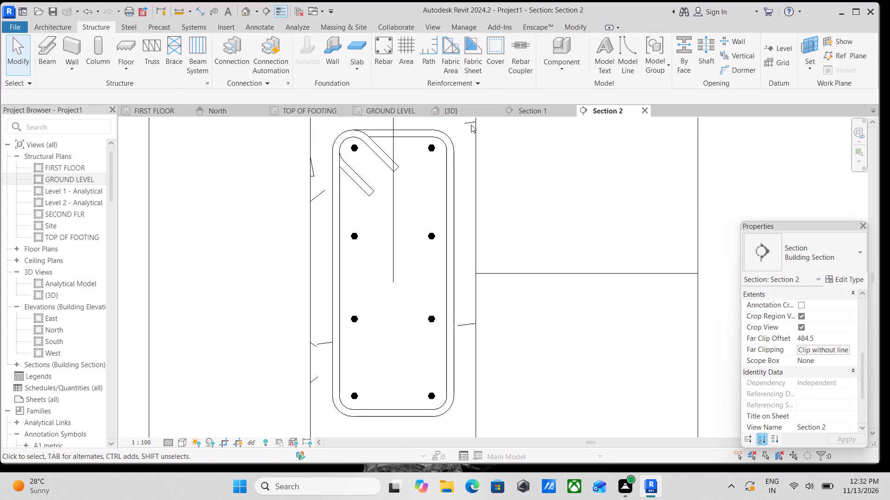
pyautogui.click(452, 106)
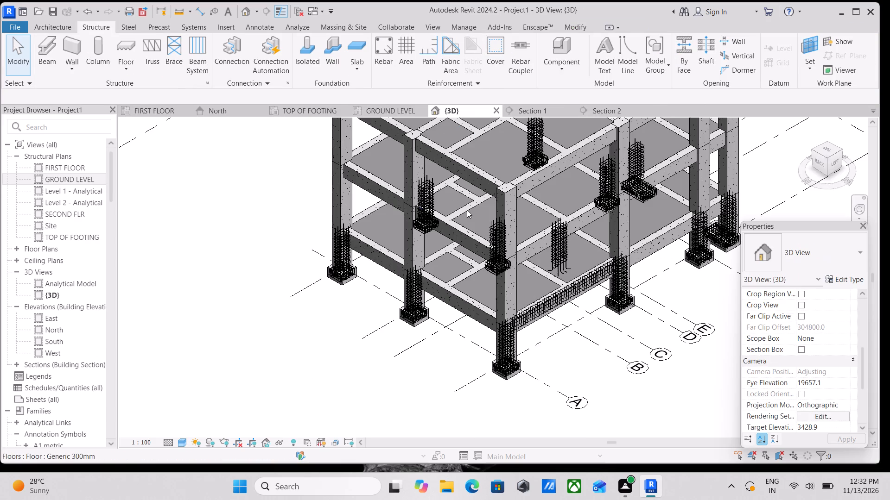
pyautogui.scroll(-2, 472, 212)
pyautogui.moveTo(472, 212); pyautogui.dragTo(392, 213, button='middle')
pyautogui.scroll(3, 494, 248)
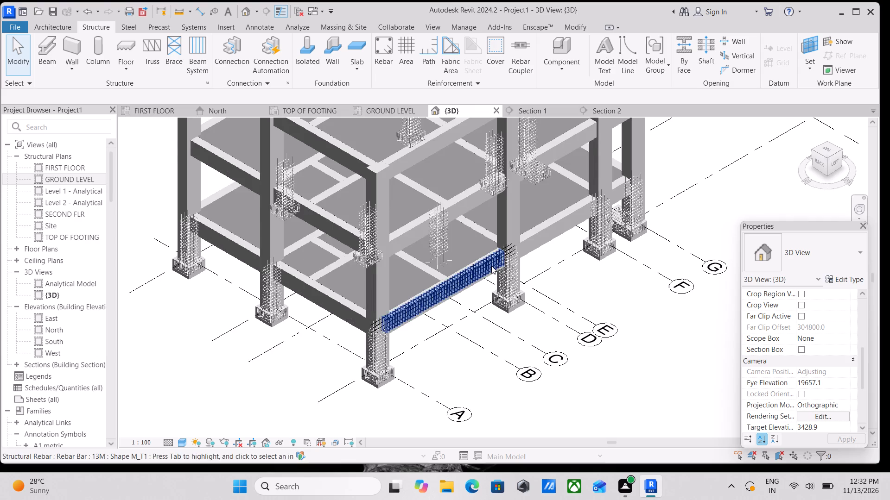
pyautogui.scroll(15, 485, 273)
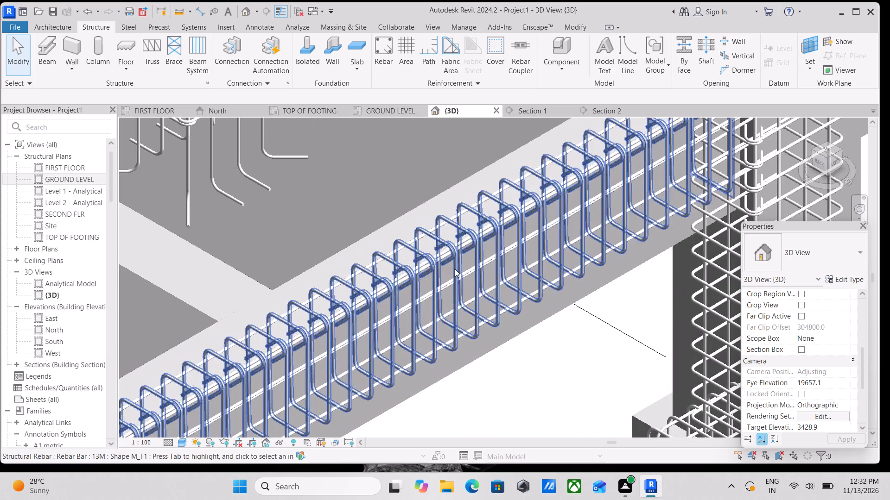
pyautogui.scroll(-3, 387, 232)
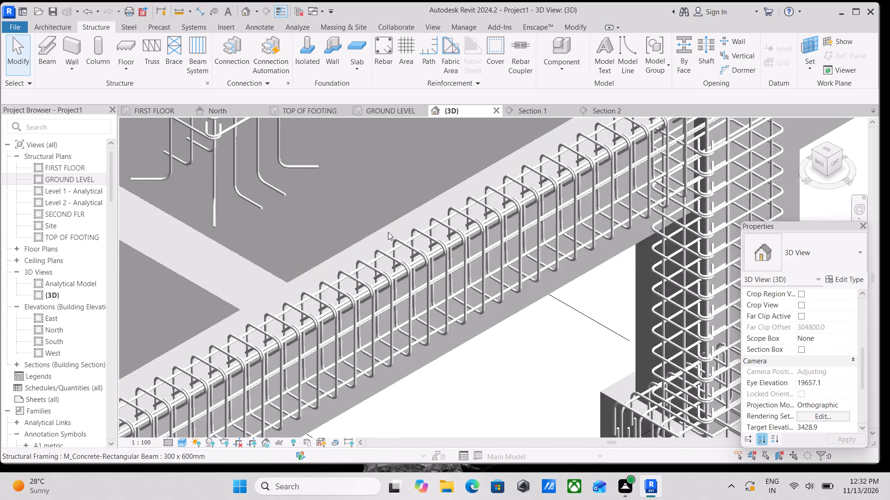
pyautogui.scroll(-1, 388, 232)
pyautogui.moveTo(388, 232); pyautogui.dragTo(465, 212, button='middle')
pyautogui.scroll(1, 465, 212)
# Start Propagate Rebar aligned by host from the reinforced grid 1 beam, and copy its bars into the adjoining grid 1 beam.
pyautogui.click(402, 362)
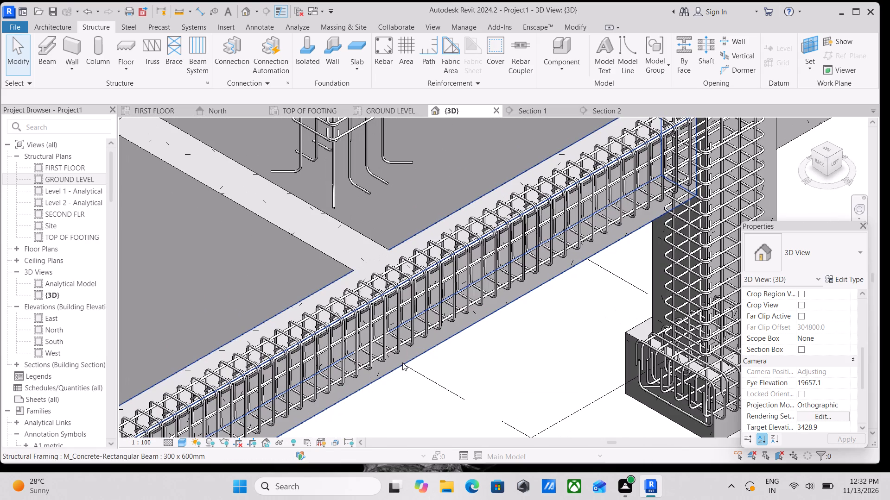
pyautogui.scroll(-5, 402, 362)
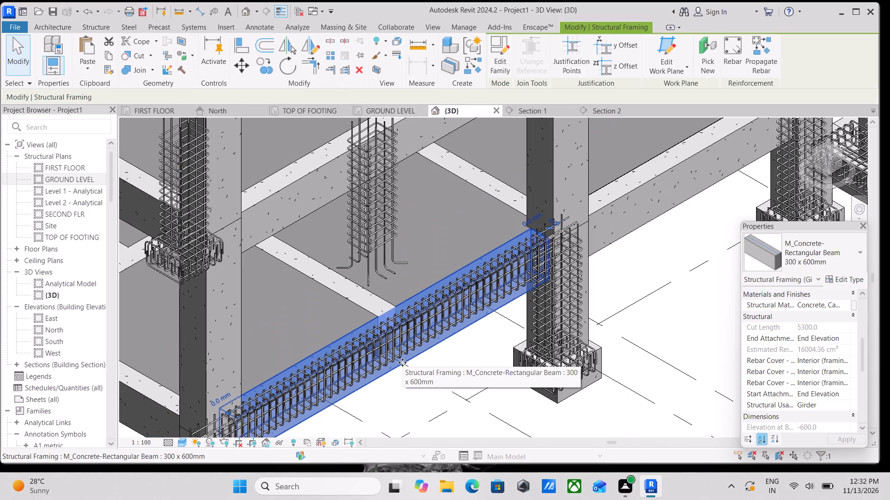
pyautogui.click(766, 60)
pyautogui.scroll(-1, 641, 199)
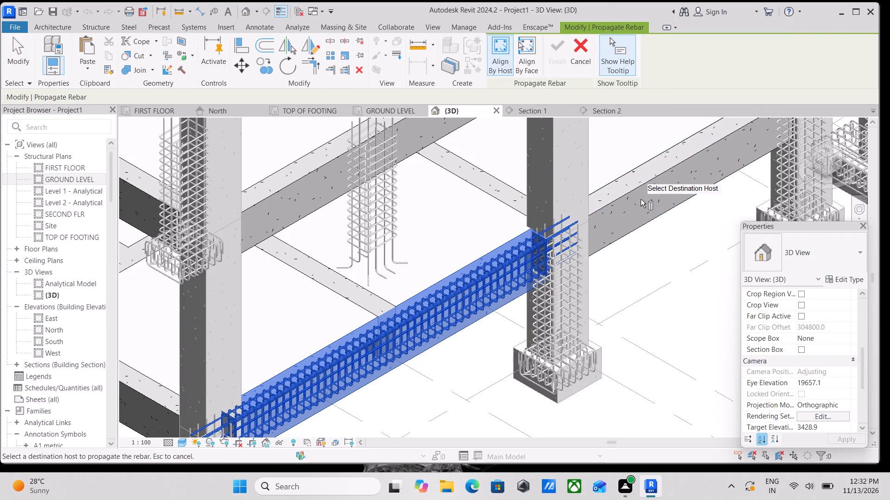
pyautogui.scroll(-3, 641, 199)
pyautogui.click(638, 214)
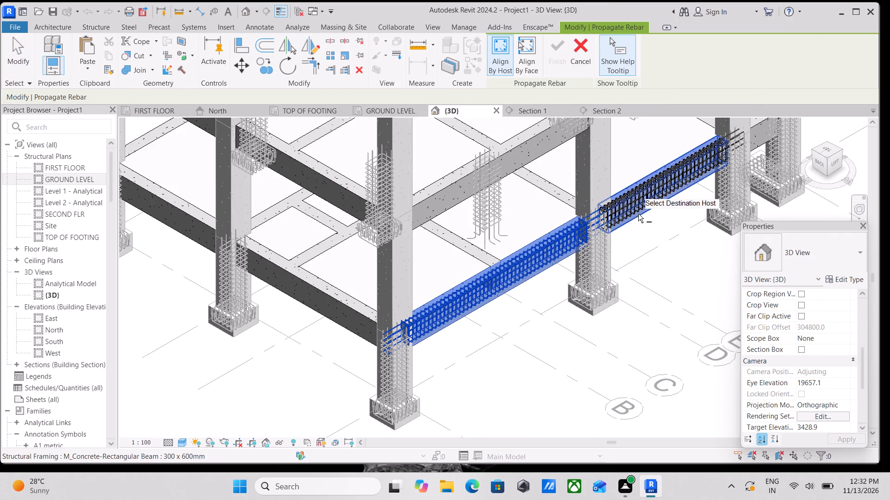
# Propagate the rebar to both ground-level beams along grid A and the grid 4 beam adjoining their far corner.
pyautogui.click(292, 274)
pyautogui.moveTo(292, 274); pyautogui.dragTo(487, 326, button='middle')
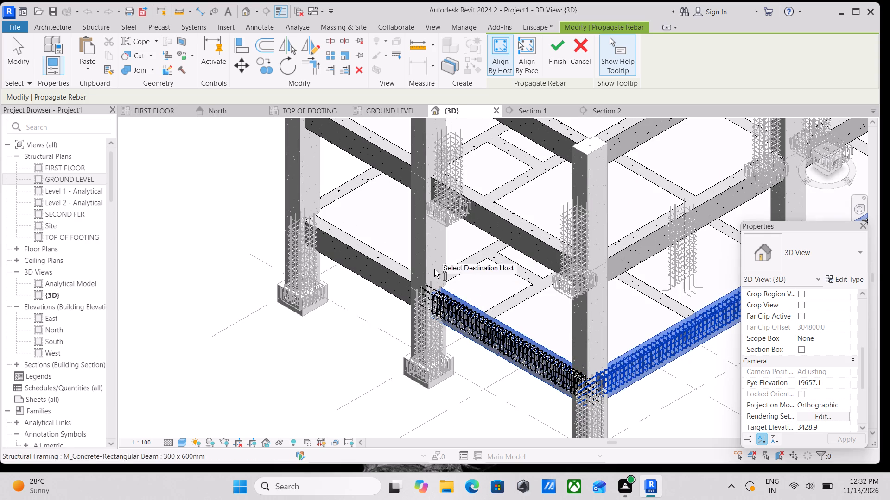
pyautogui.click(371, 259)
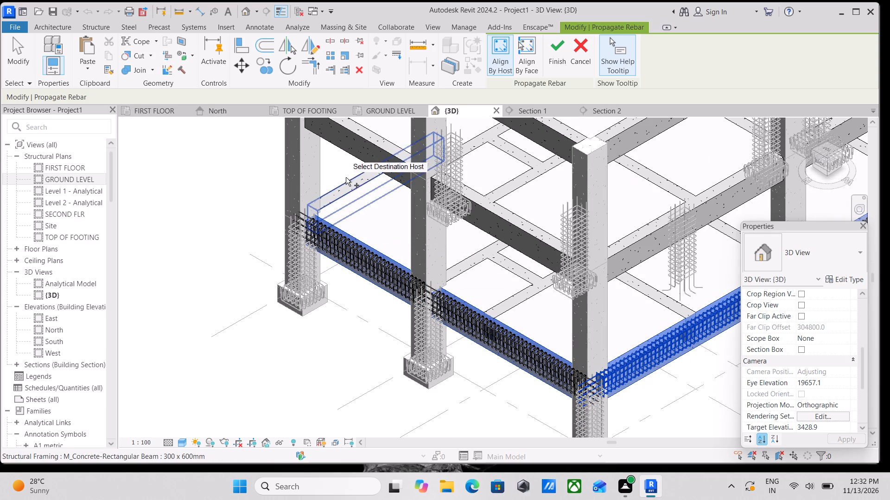
pyautogui.click(337, 188)
# Propagate the rebar to the short grid 1 beam between grids F and G at ground level.
pyautogui.scroll(-1, 337, 188)
pyautogui.moveTo(337, 188); pyautogui.dragTo(285, 196, button='middle')
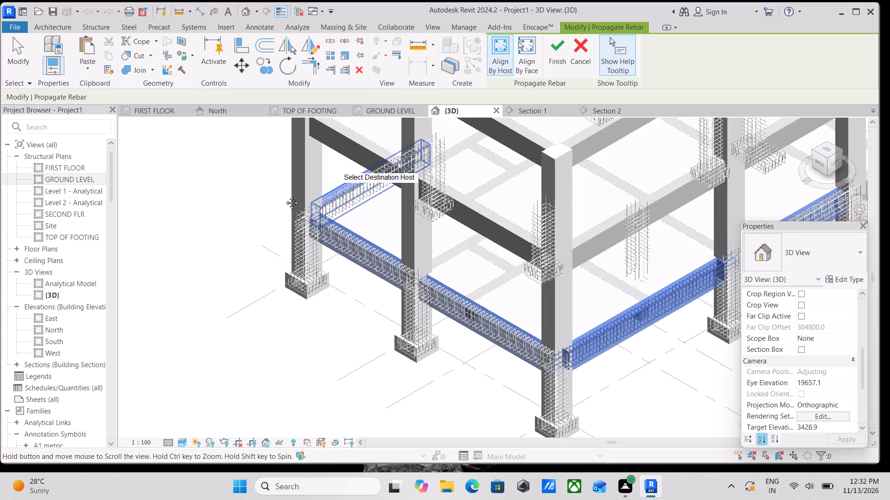
pyautogui.moveTo(285, 196); pyautogui.dragTo(159, 224, button='middle')
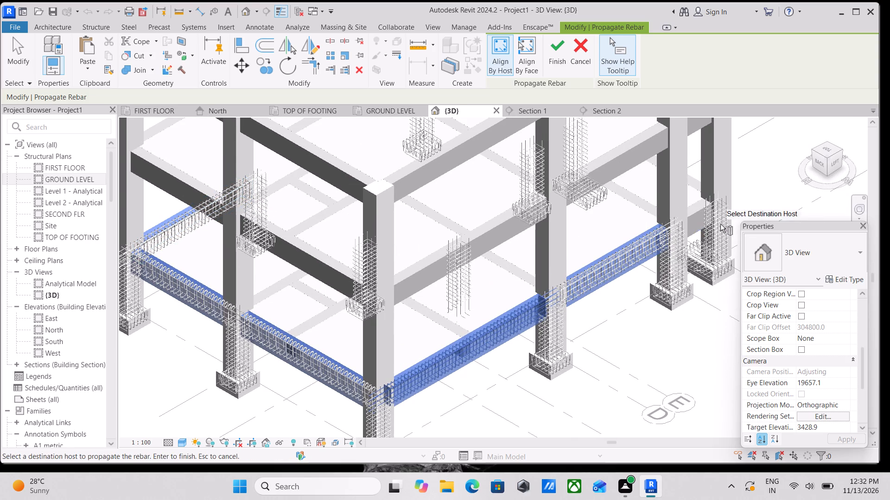
pyautogui.click(693, 219)
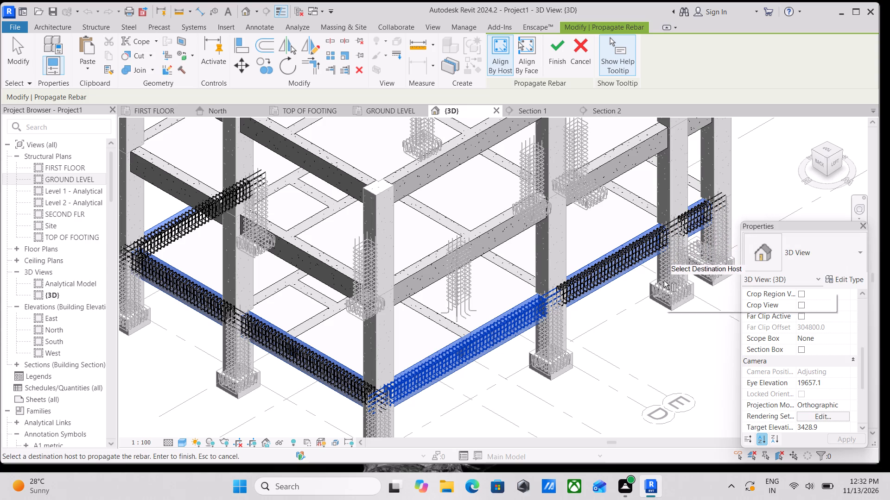
# Propagate the rebar to the grid G end beam, the short offset beam between G and F, and the grid F end beam.
pyautogui.keyDown('shift'); pyautogui.moveTo(663, 281); pyautogui.dragTo(581, 245, button='middle'); pyautogui.keyUp('shift')
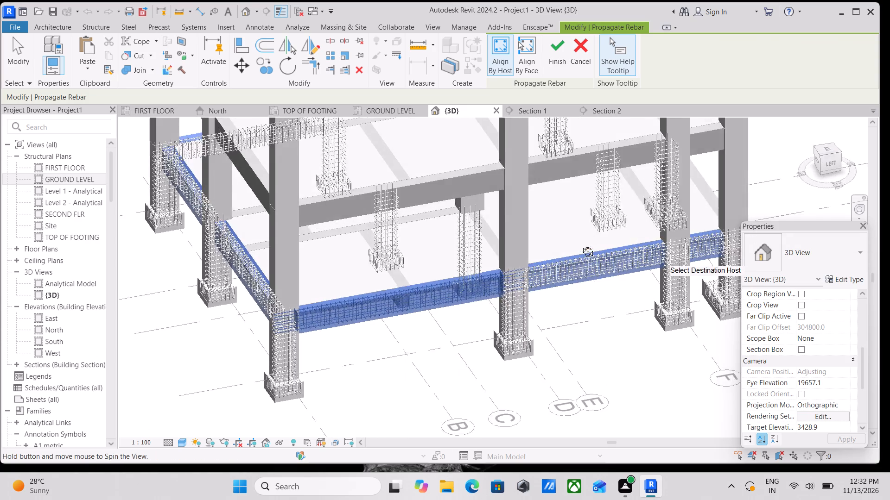
pyautogui.keyDown('shift'); pyautogui.moveTo(581, 245); pyautogui.dragTo(352, 217, button='middle'); pyautogui.keyUp('shift')
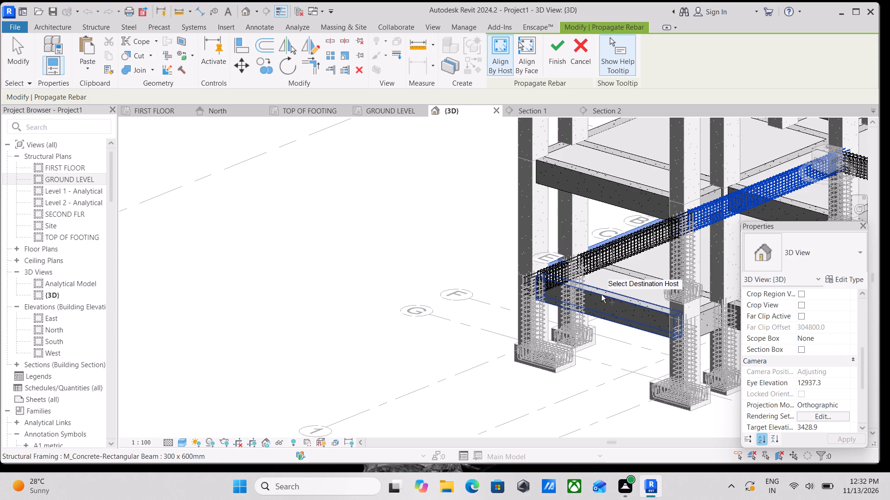
pyautogui.click(601, 294)
pyautogui.scroll(-2, 601, 294)
pyautogui.moveTo(601, 294); pyautogui.dragTo(411, 212, button='middle')
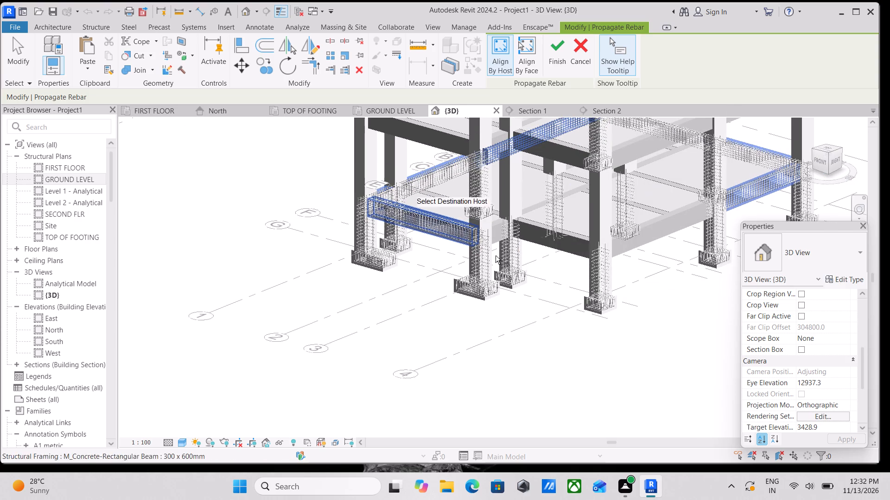
pyautogui.scroll(2, 535, 250)
pyautogui.scroll(3, 500, 222)
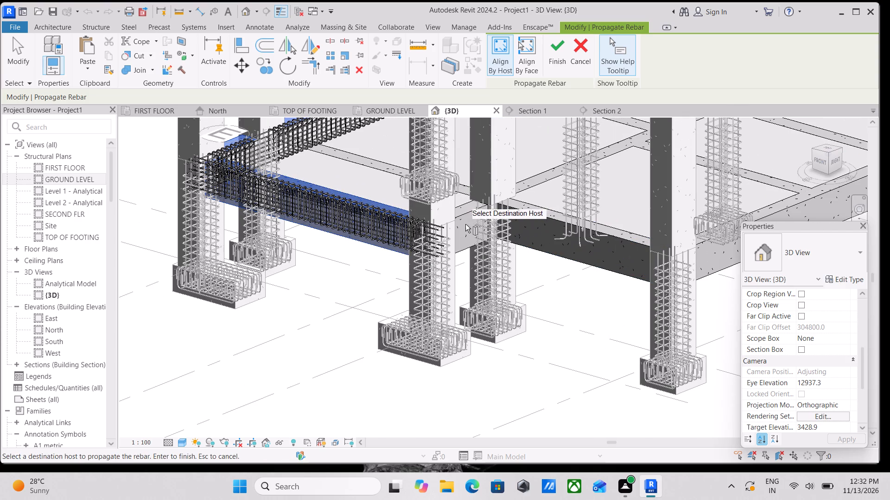
pyautogui.scroll(1, 459, 215)
pyautogui.click(458, 215)
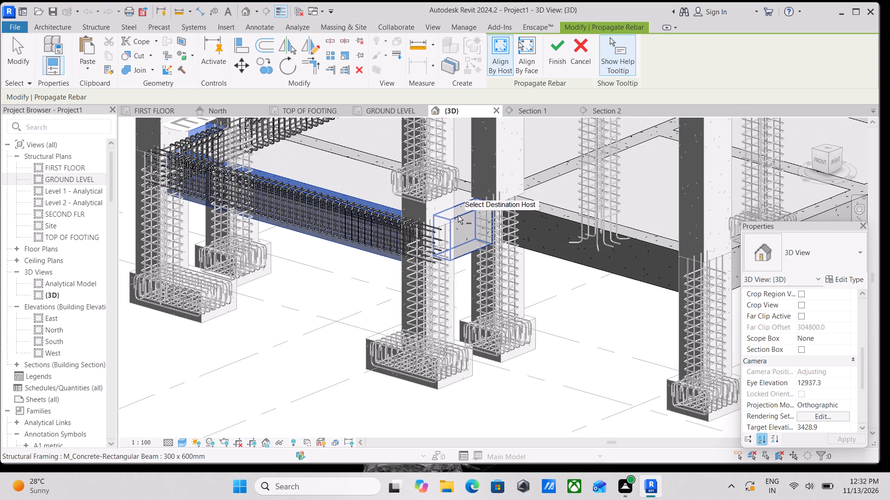
pyautogui.click(545, 217)
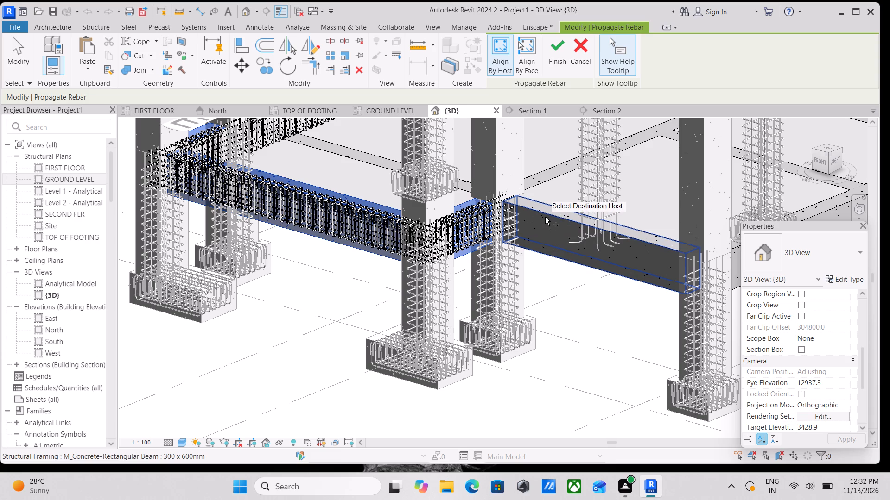
# Propagate the rebar to the remaining grid 4 beam so that the ground-level perimeter is fully covered.
pyautogui.scroll(-3, 545, 217)
pyautogui.keyDown('shift'); pyautogui.moveTo(544, 271); pyautogui.dragTo(459, 258, button='middle'); pyautogui.keyUp('shift')
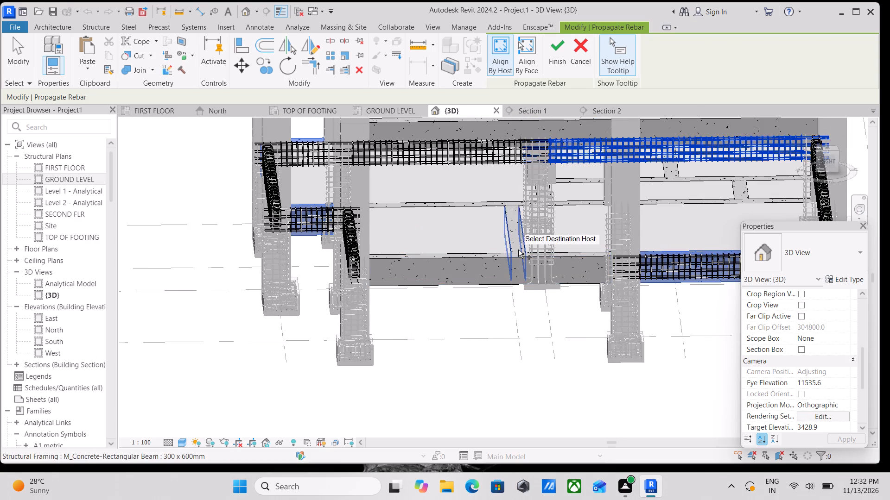
pyautogui.click(469, 257)
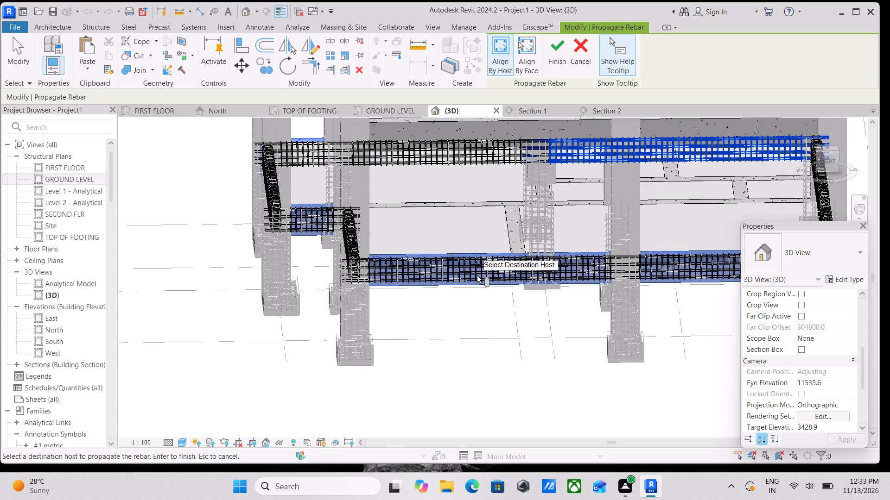
# Propagate the rebar to the interior ground-level beam running from the central column to the grid A perimeter.
pyautogui.scroll(-1, 477, 277)
pyautogui.moveTo(477, 277); pyautogui.dragTo(489, 240, button='middle')
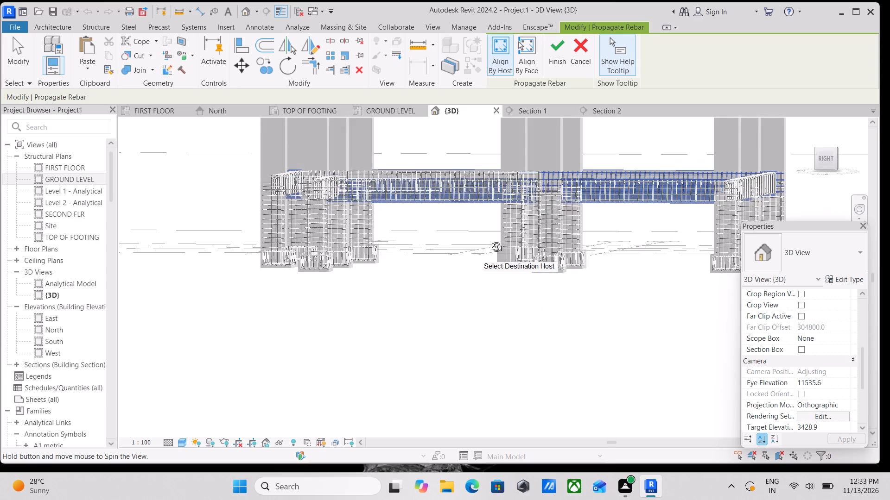
pyautogui.moveTo(489, 240); pyautogui.dragTo(588, 320, button='middle')
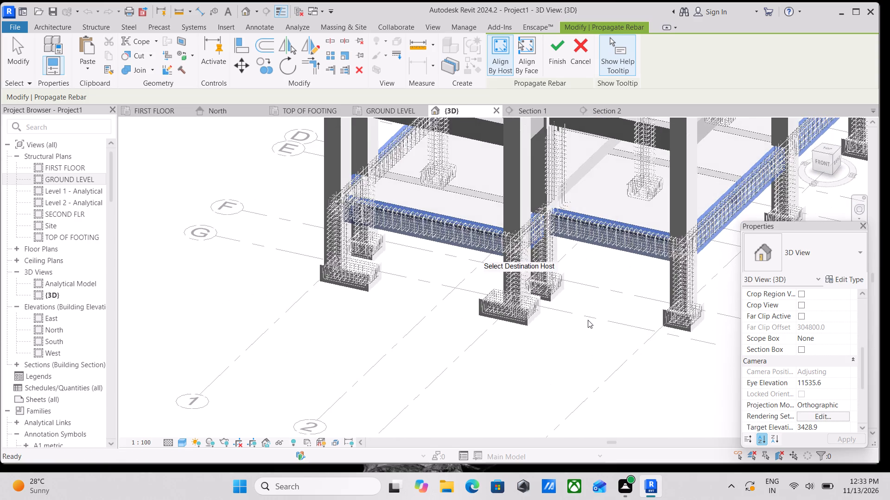
pyautogui.scroll(-5, 588, 320)
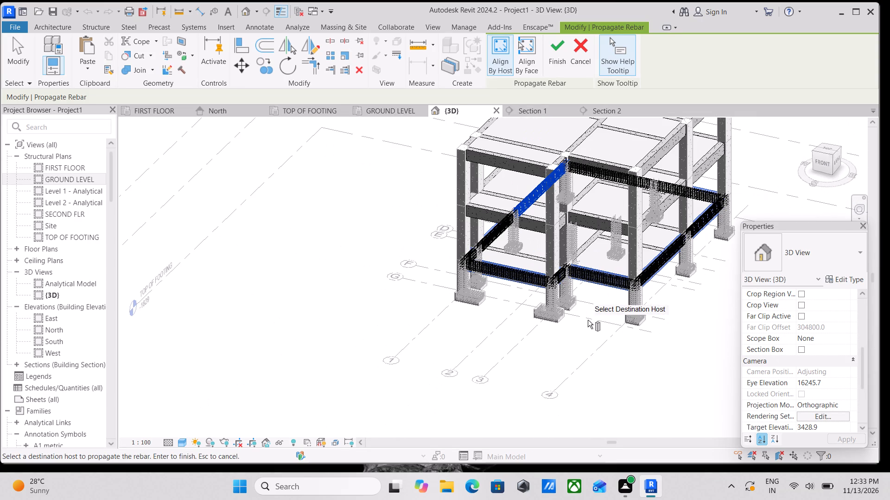
pyautogui.keyDown('shift'); pyautogui.moveTo(588, 320); pyautogui.dragTo(566, 271, button='middle'); pyautogui.keyUp('shift')
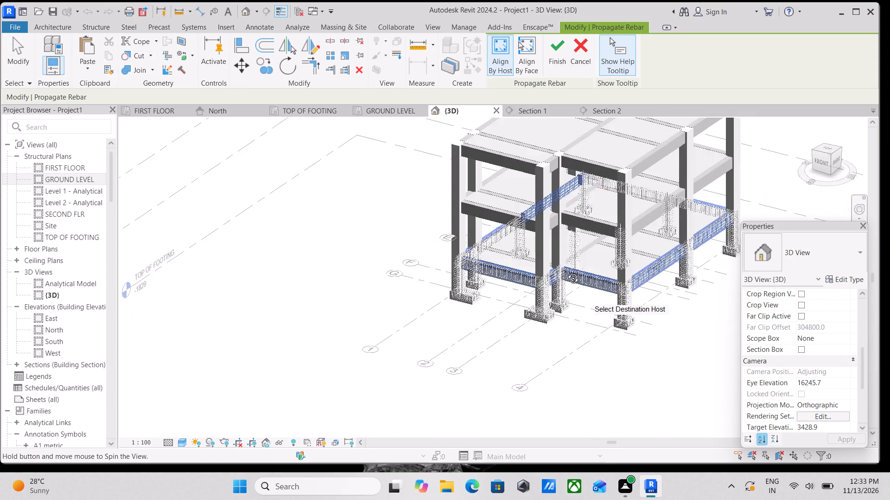
pyautogui.keyDown('shift'); pyautogui.moveTo(566, 271); pyautogui.dragTo(542, 104, button='middle'); pyautogui.keyUp('shift')
pyautogui.keyDown('shift'); pyautogui.moveTo(545, 187); pyautogui.dragTo(493, 132, button='middle'); pyautogui.keyUp('shift')
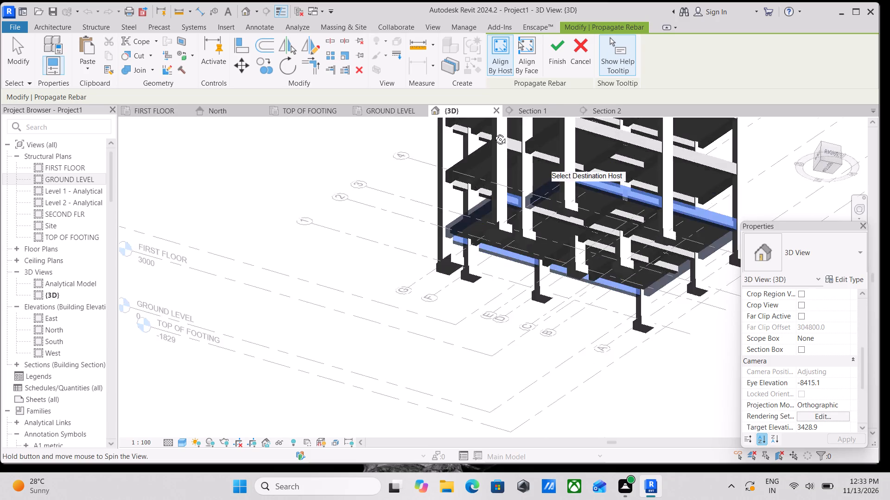
pyautogui.keyDown('shift'); pyautogui.moveTo(493, 132); pyautogui.dragTo(429, 101, button='middle'); pyautogui.keyUp('shift')
pyautogui.scroll(3, 470, 176)
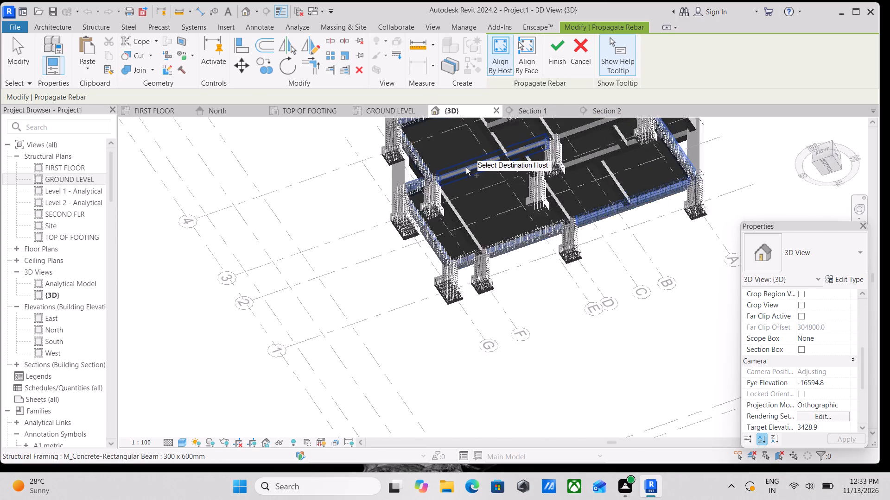
pyautogui.scroll(8, 463, 166)
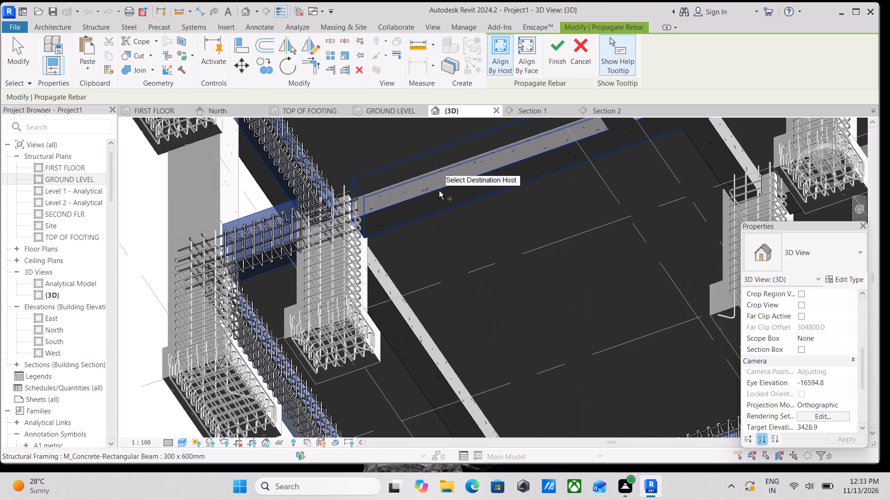
pyautogui.scroll(3, 445, 191)
pyautogui.scroll(-8, 404, 193)
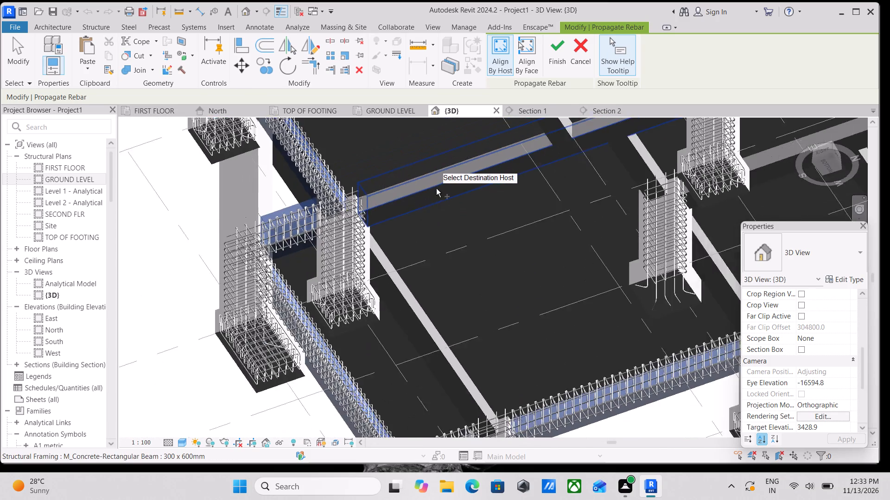
pyautogui.scroll(-3, 436, 188)
pyautogui.moveTo(436, 188); pyautogui.dragTo(423, 262, button='middle')
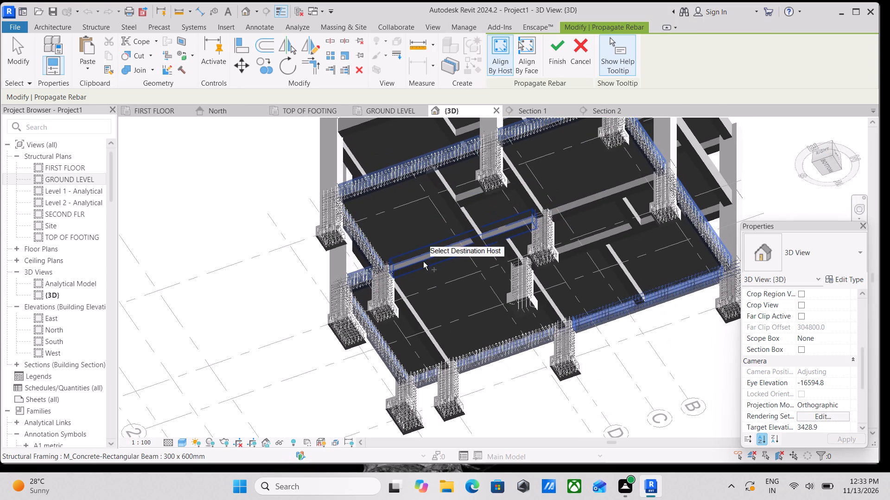
pyautogui.scroll(4, 581, 205)
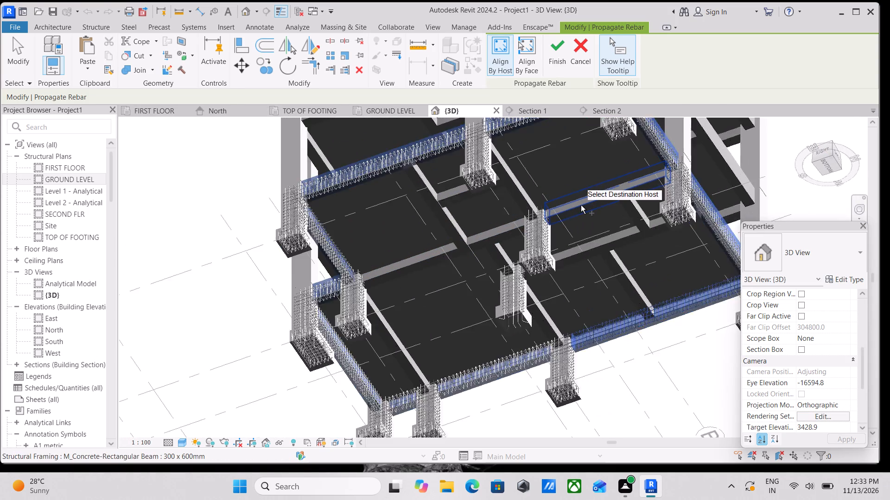
pyautogui.scroll(7, 581, 205)
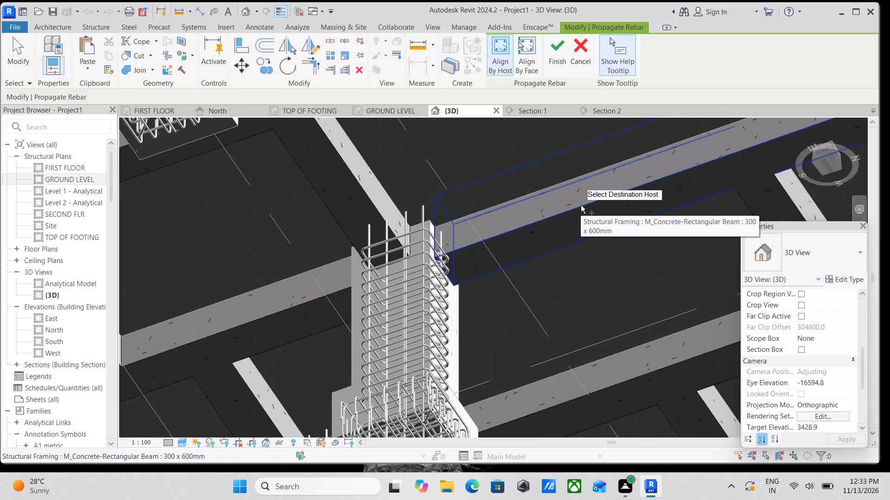
pyautogui.click(581, 205)
pyautogui.scroll(-4, 581, 205)
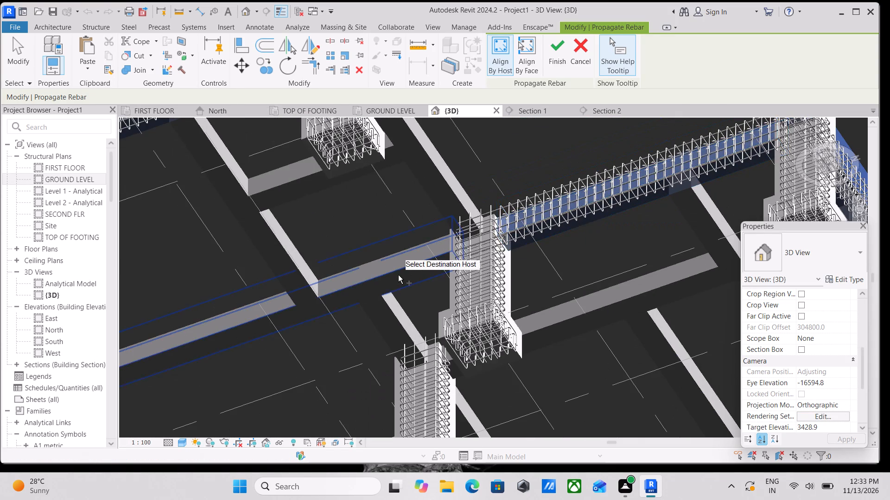
# Propagate the rebar to the interior grid 3 ground-level beam running from the central column towards grid F.
pyautogui.scroll(4, 379, 274)
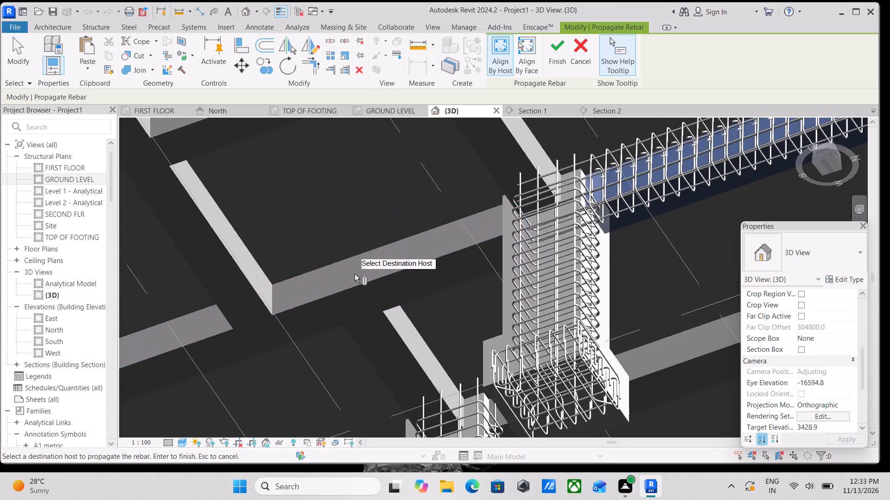
pyautogui.click(361, 285)
pyautogui.scroll(-4, 361, 285)
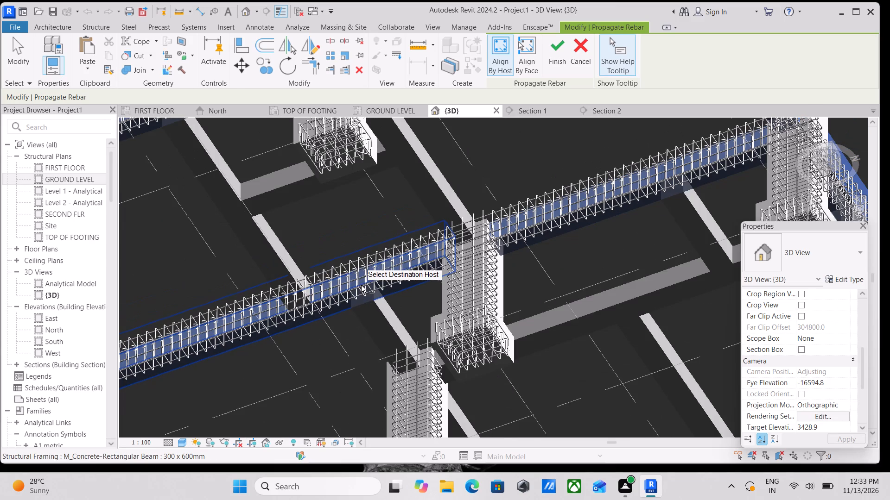
# Propagate the rebar to the interior cross beam between grids 3 and 4 and the short beam branching off it towards grid C.
pyautogui.click(231, 234)
pyautogui.scroll(-3, 231, 234)
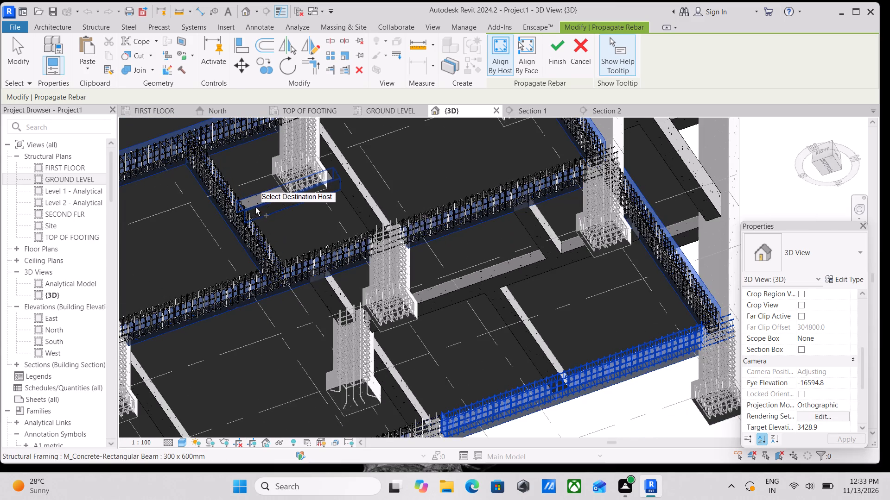
pyautogui.click(255, 207)
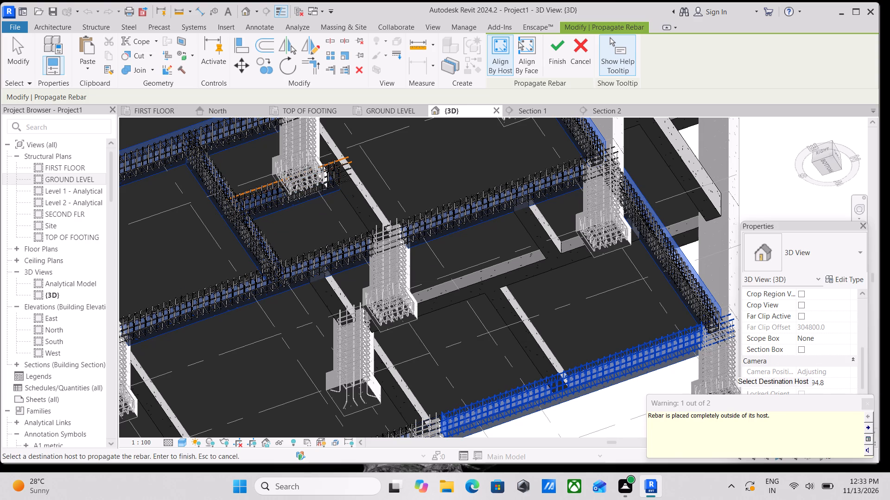
pyautogui.click(868, 403)
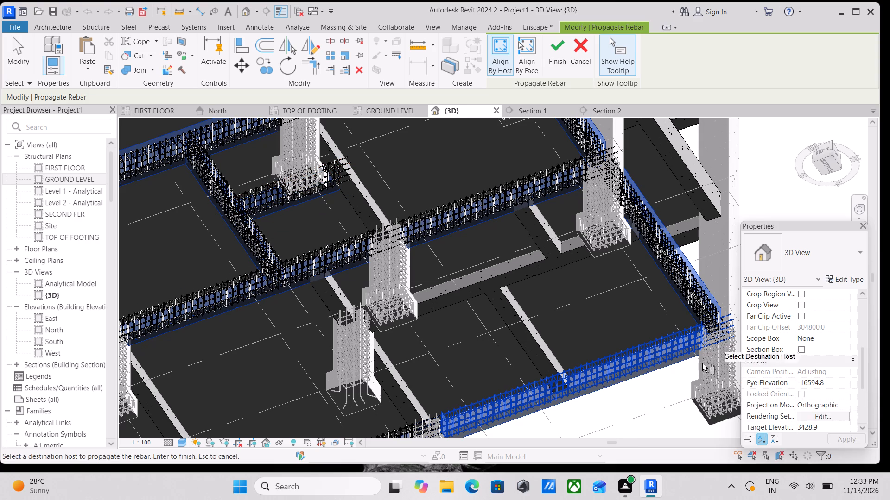
# Propagate the rebar to the interior grid 2 beam ending at the grid A perimeter and the grid F beam between grids 1 and 3.
pyautogui.click(477, 279)
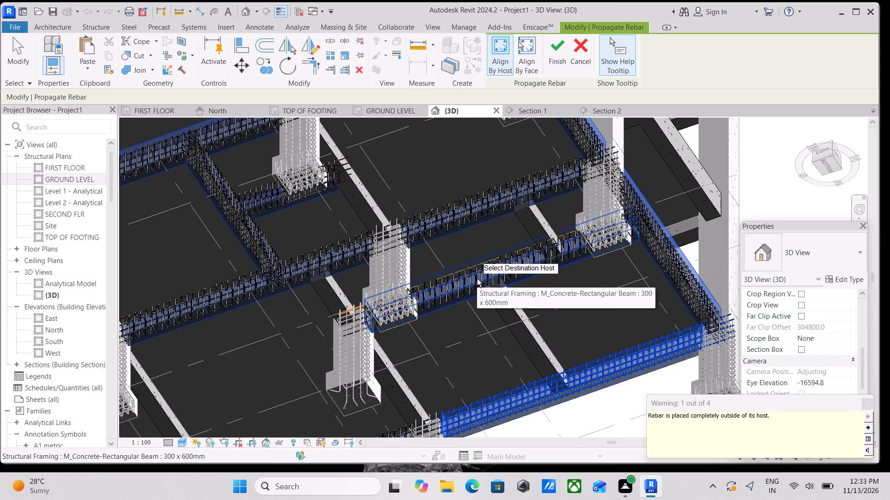
pyautogui.scroll(-1, 617, 421)
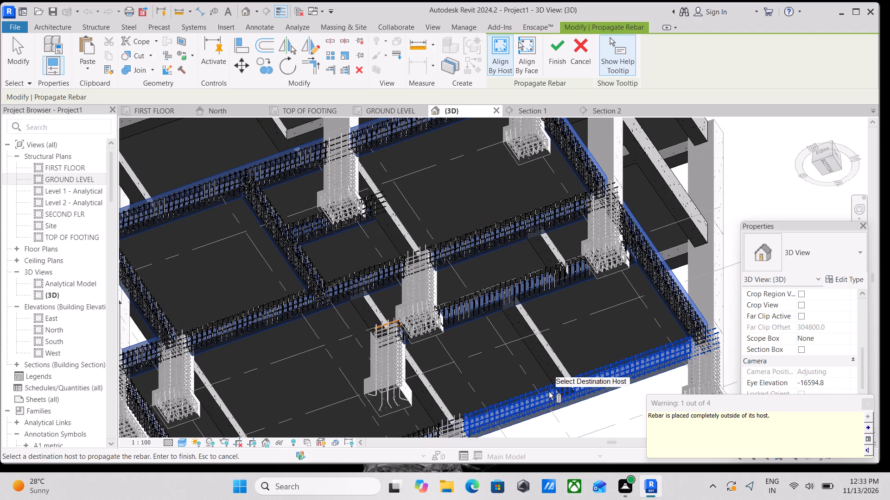
pyautogui.scroll(-2, 546, 390)
pyautogui.moveTo(546, 390); pyautogui.dragTo(538, 301, button='middle')
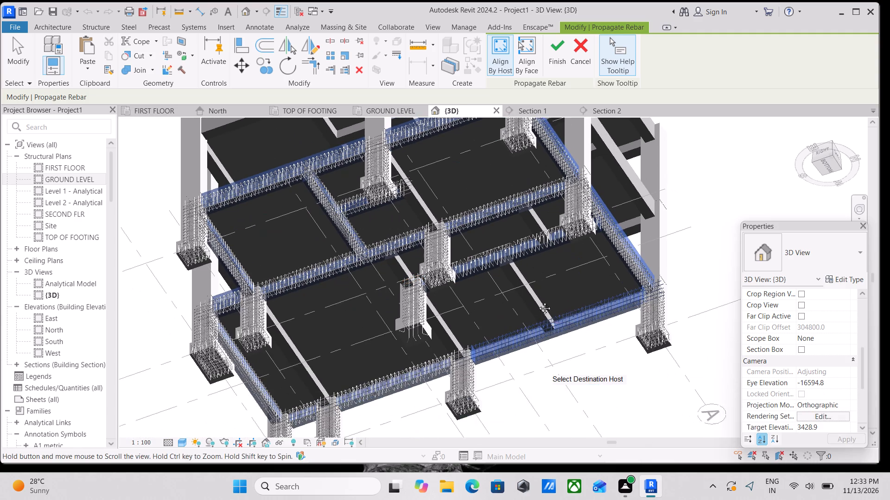
pyautogui.scroll(-1, 537, 303)
pyautogui.moveTo(538, 301); pyautogui.dragTo(541, 295, button='middle')
pyautogui.scroll(3, 311, 312)
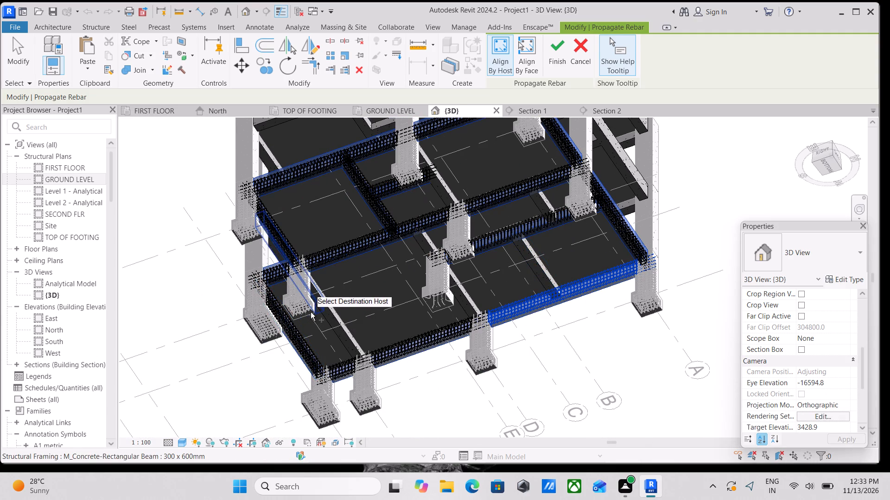
pyautogui.scroll(3, 311, 312)
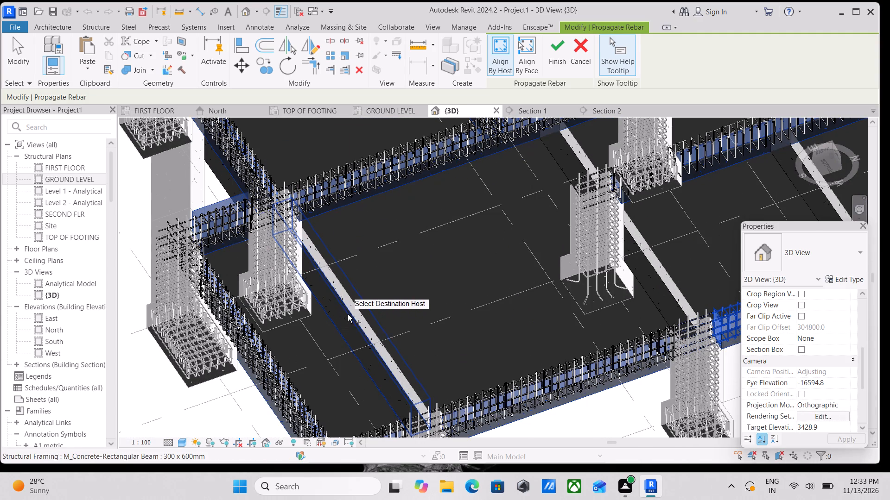
pyautogui.click(347, 314)
# Propagate the rebar to the two grid D beams on either side of the grid 2 column, from grid 1 to grid 3.
pyautogui.scroll(-1, 347, 314)
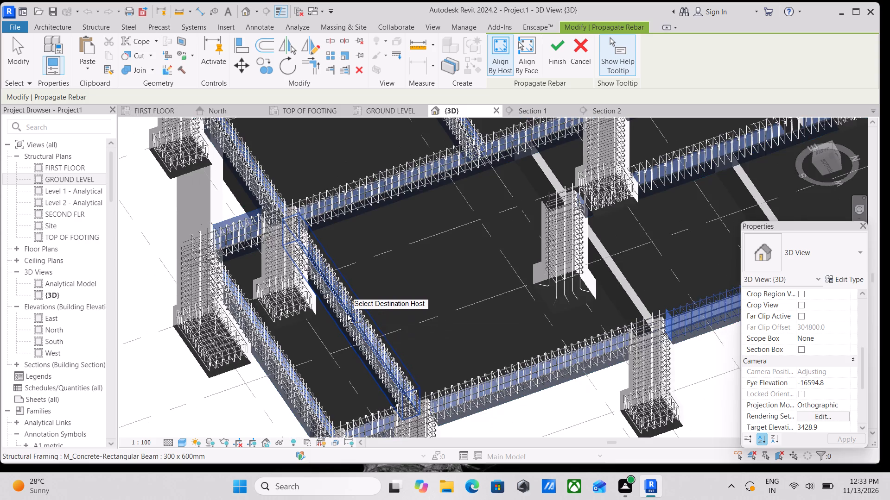
pyautogui.scroll(-6, 347, 314)
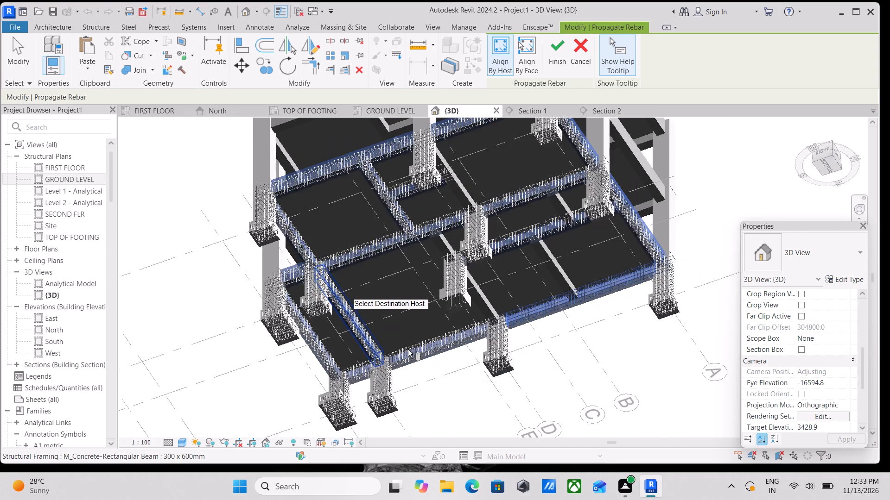
pyautogui.scroll(-1, 424, 356)
pyautogui.keyDown('shift'); pyautogui.moveTo(425, 353); pyautogui.dragTo(476, 431, button='middle'); pyautogui.keyUp('shift')
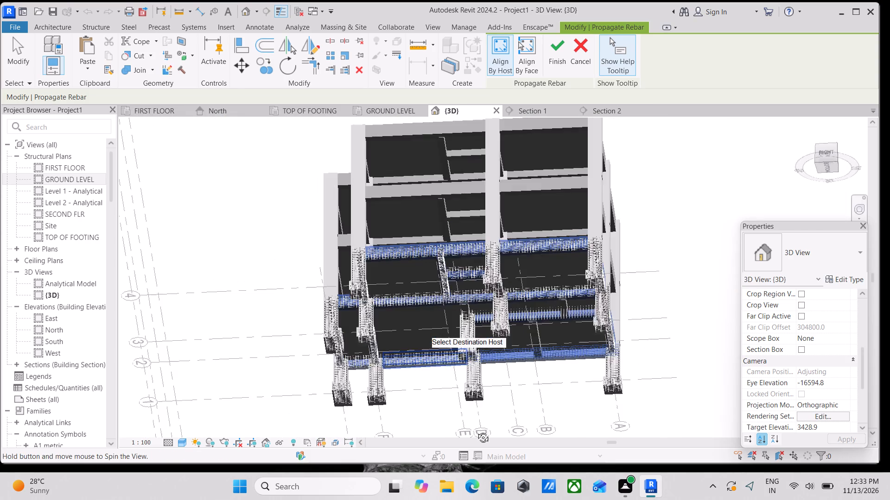
pyautogui.keyDown('shift'); pyautogui.moveTo(476, 431); pyautogui.dragTo(553, 466, button='middle'); pyautogui.keyUp('shift')
pyautogui.keyDown('shift'); pyautogui.moveTo(470, 370); pyautogui.dragTo(579, 466, button='middle'); pyautogui.keyUp('shift')
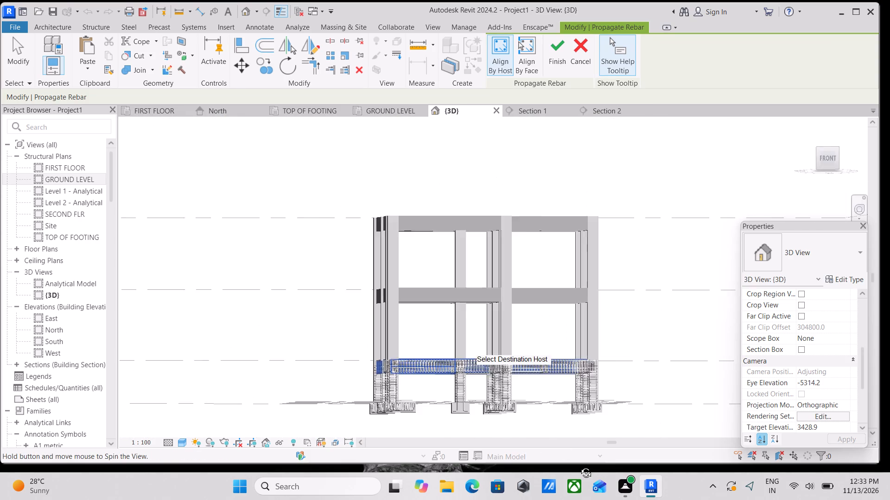
pyautogui.keyDown('shift'); pyautogui.moveTo(579, 466); pyautogui.dragTo(502, 499, button='middle'); pyautogui.keyUp('shift')
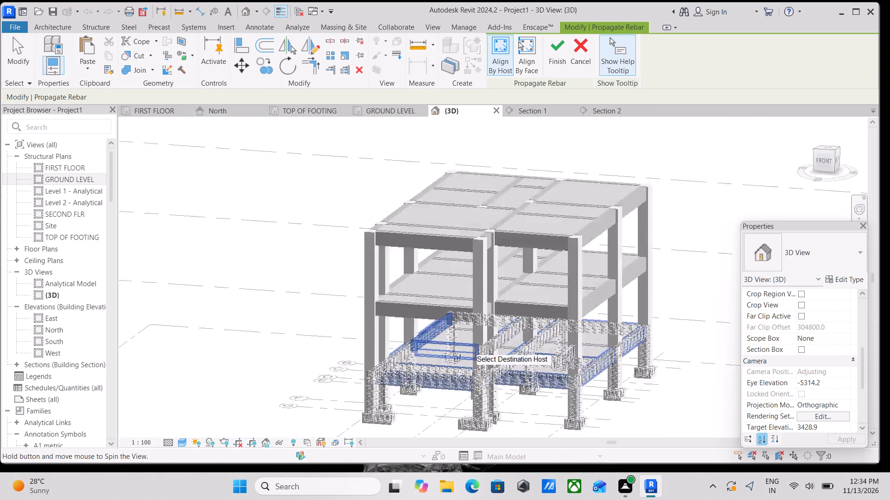
pyautogui.keyDown('shift'); pyautogui.moveTo(502, 499); pyautogui.dragTo(481, 338, button='middle'); pyautogui.keyUp('shift')
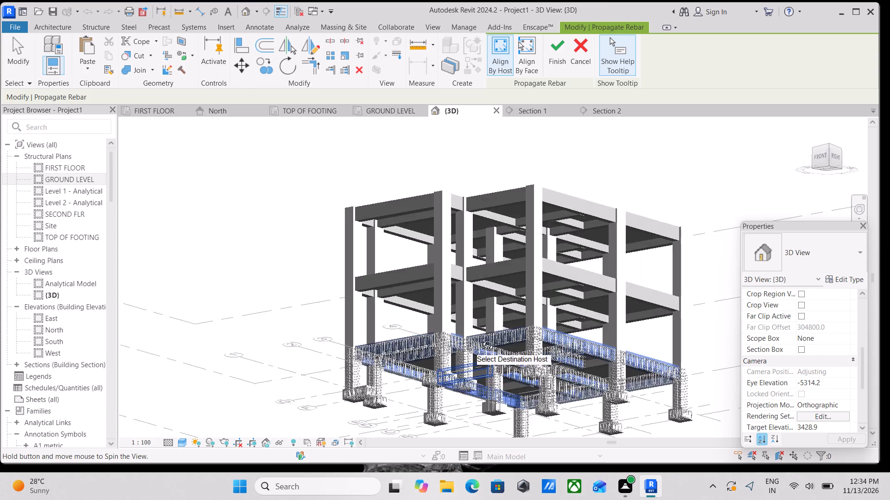
pyautogui.keyDown('shift'); pyautogui.moveTo(481, 338); pyautogui.dragTo(550, 207, button='middle'); pyautogui.keyUp('shift')
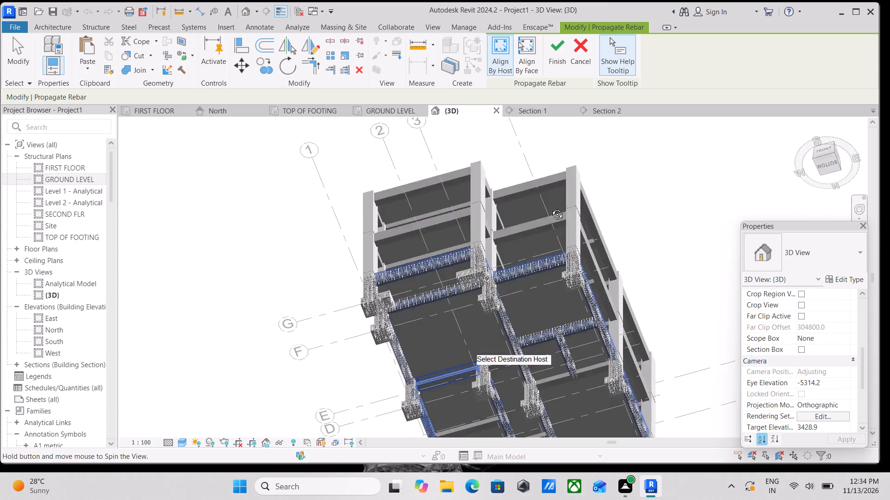
pyautogui.keyDown('shift'); pyautogui.moveTo(550, 207); pyautogui.dragTo(577, 207, button='middle'); pyautogui.keyUp('shift')
pyautogui.scroll(3, 437, 405)
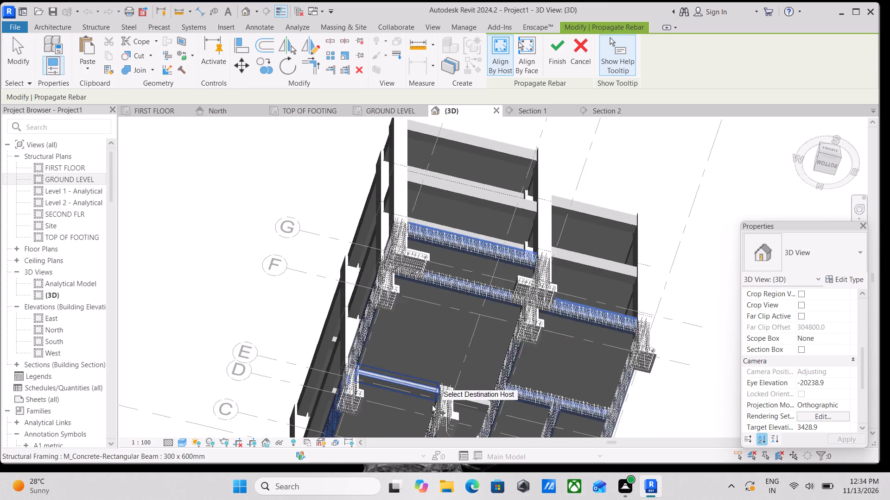
pyautogui.scroll(8, 420, 404)
pyautogui.click(413, 364)
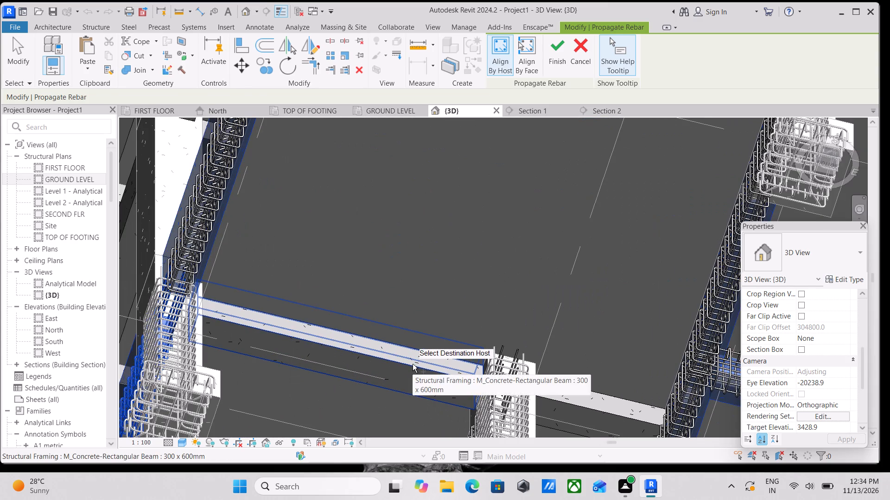
pyautogui.click(580, 402)
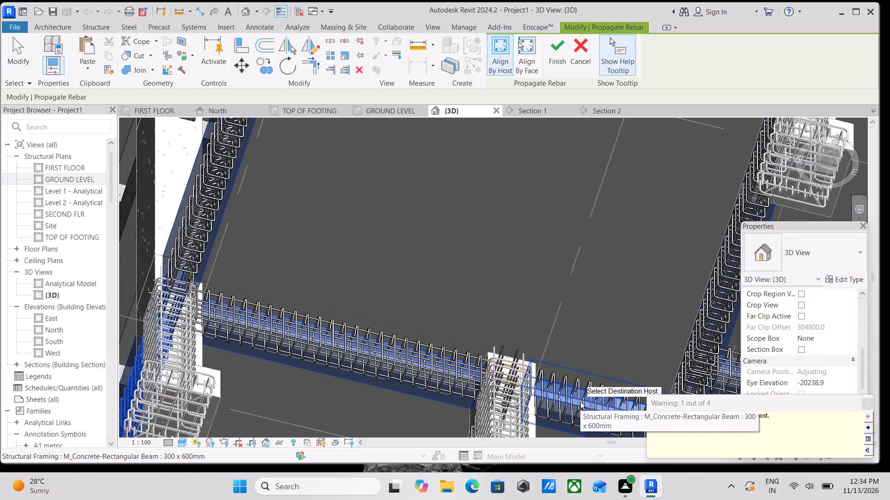
# Propagate the rebar to the remaining cross beams: grid 1 to 2, the short one between 2 and 3, and grid 3 to 4.
pyautogui.moveTo(580, 402); pyautogui.dragTo(535, 265, button='middle')
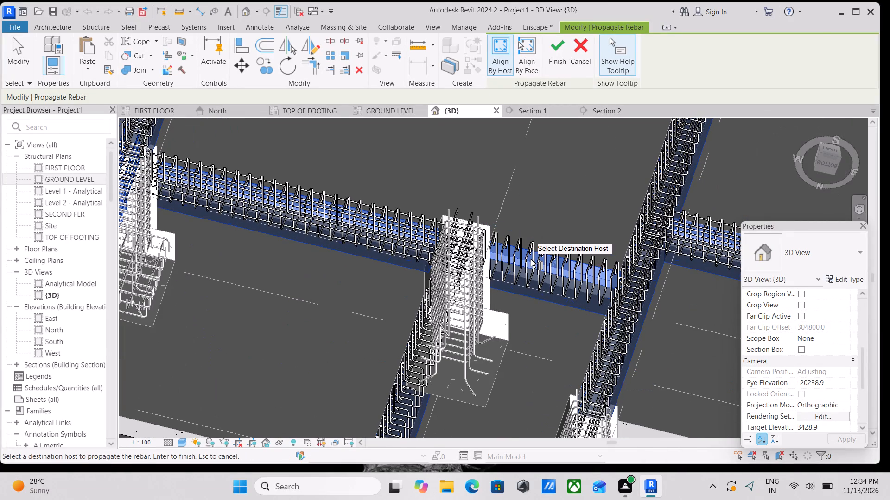
pyautogui.scroll(-3, 531, 259)
pyautogui.moveTo(515, 232); pyautogui.dragTo(498, 207, button='middle')
pyautogui.moveTo(488, 331); pyautogui.dragTo(450, 269, button='middle')
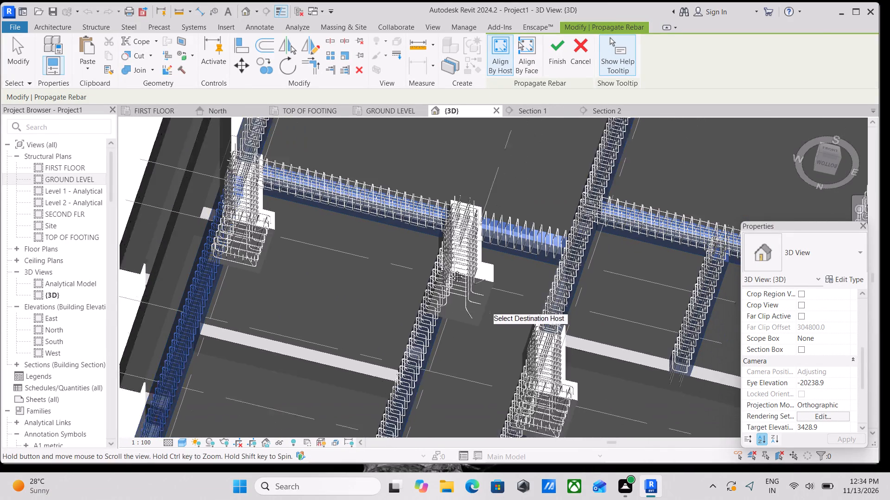
pyautogui.moveTo(450, 269); pyautogui.dragTo(430, 233, button='middle')
pyautogui.click(250, 265)
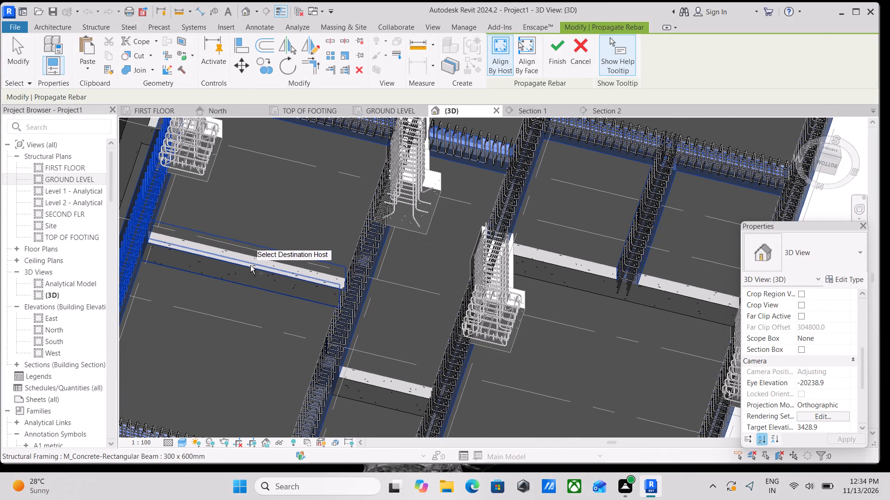
pyautogui.click(411, 397)
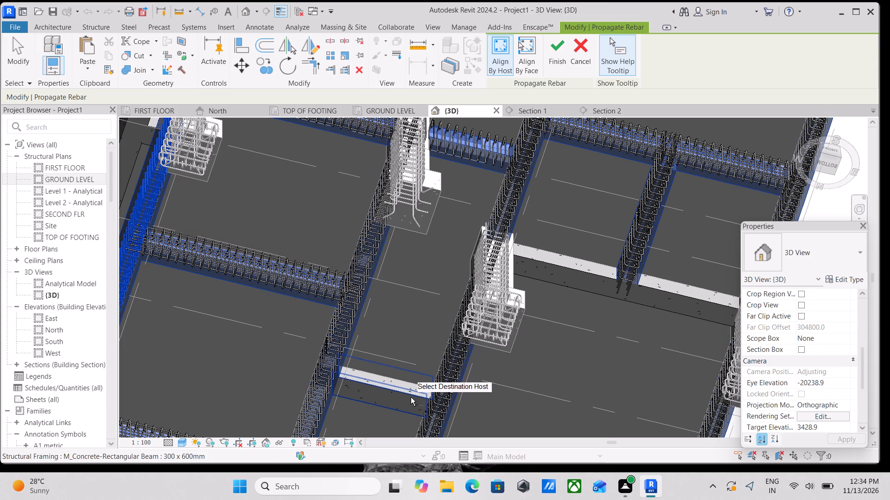
pyautogui.click(585, 271)
# Check the ground-level frame for beams without reinforcement and finish the rebar propagation.
pyautogui.scroll(-4, 585, 271)
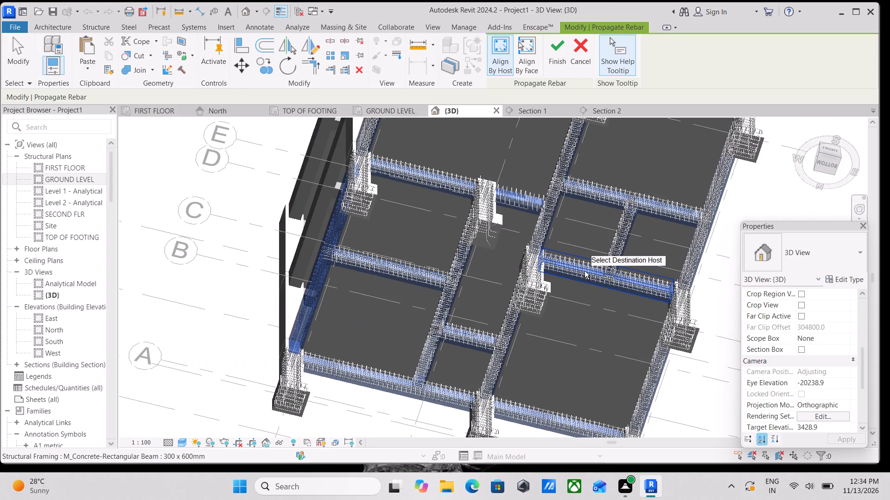
pyautogui.keyDown('shift'); pyautogui.moveTo(502, 283); pyautogui.dragTo(487, 311, button='middle'); pyautogui.keyUp('shift')
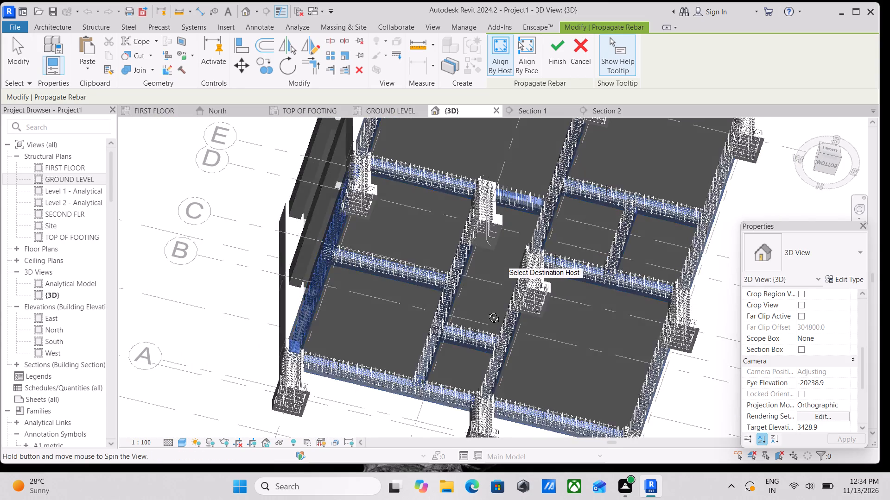
pyautogui.keyDown('shift'); pyautogui.moveTo(487, 311); pyautogui.dragTo(506, 371, button='middle'); pyautogui.keyUp('shift')
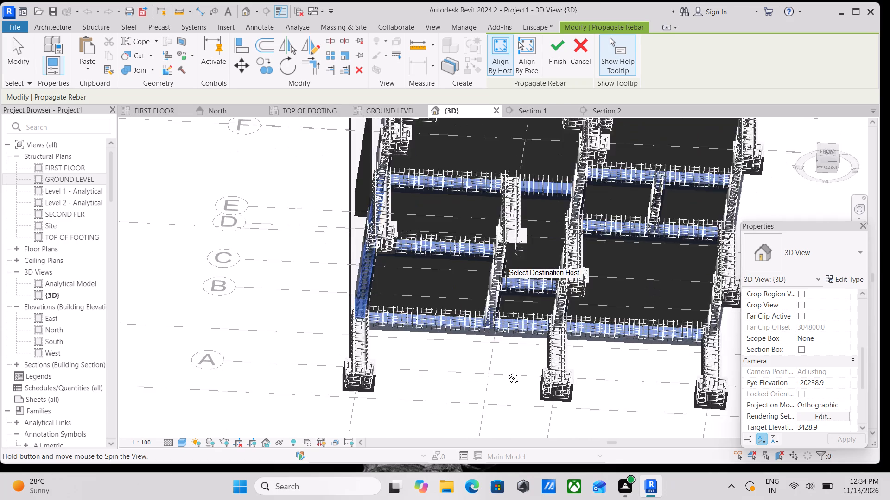
pyautogui.keyDown('shift'); pyautogui.moveTo(506, 371); pyautogui.dragTo(652, 363, button='middle'); pyautogui.keyUp('shift')
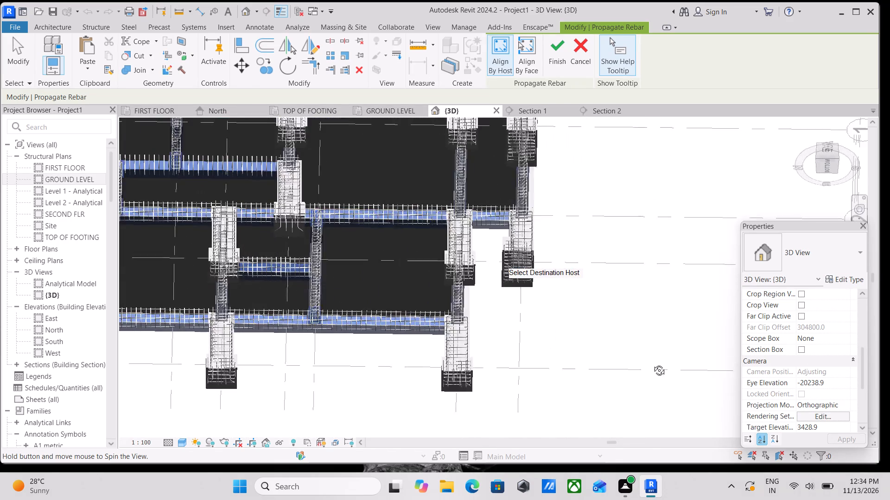
pyautogui.keyDown('shift'); pyautogui.moveTo(652, 363); pyautogui.dragTo(591, 438, button='middle'); pyautogui.keyUp('shift')
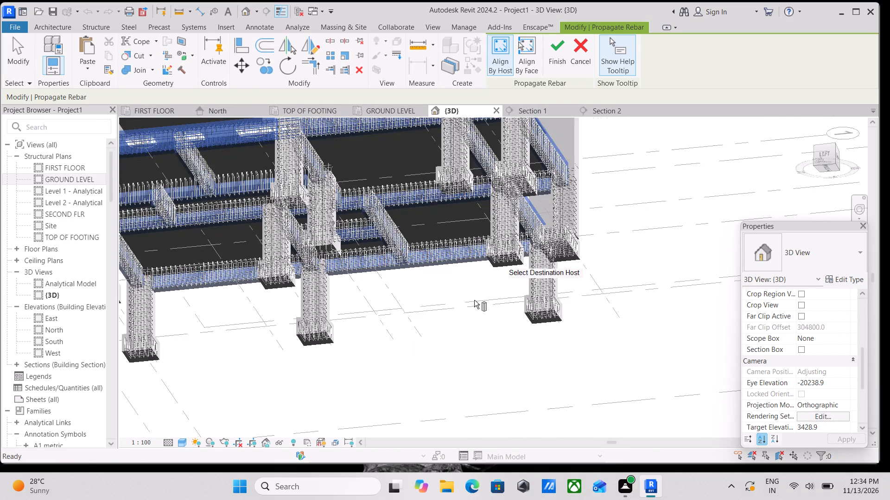
pyautogui.keyDown('shift'); pyautogui.moveTo(473, 299); pyautogui.dragTo(494, 388, button='middle'); pyautogui.keyUp('shift')
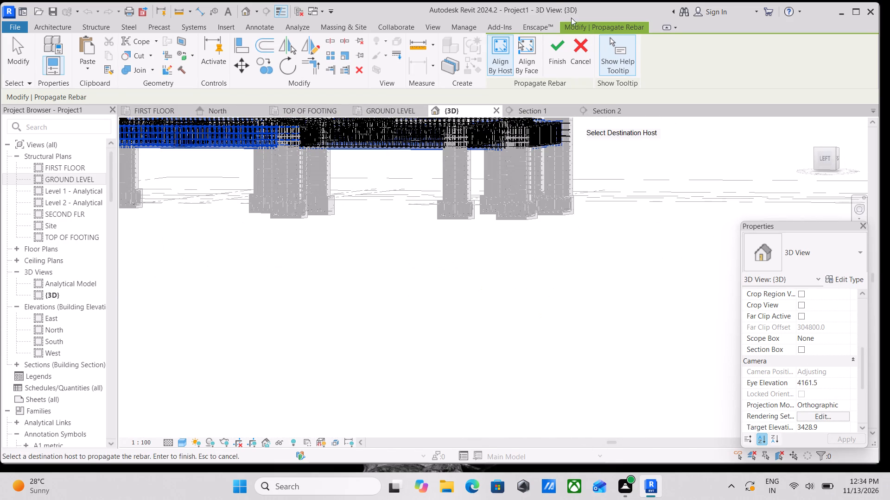
pyautogui.click(561, 50)
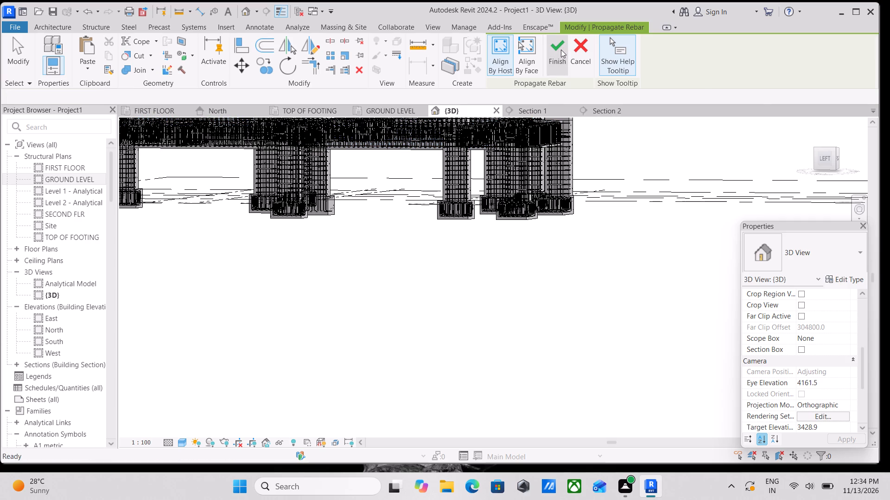
# Examine the propagated beam reinforcement and its junctions with the columns across the ground-level frame.
pyautogui.keyDown('shift'); pyautogui.moveTo(350, 241); pyautogui.dragTo(387, 321, button='middle'); pyautogui.keyUp('shift')
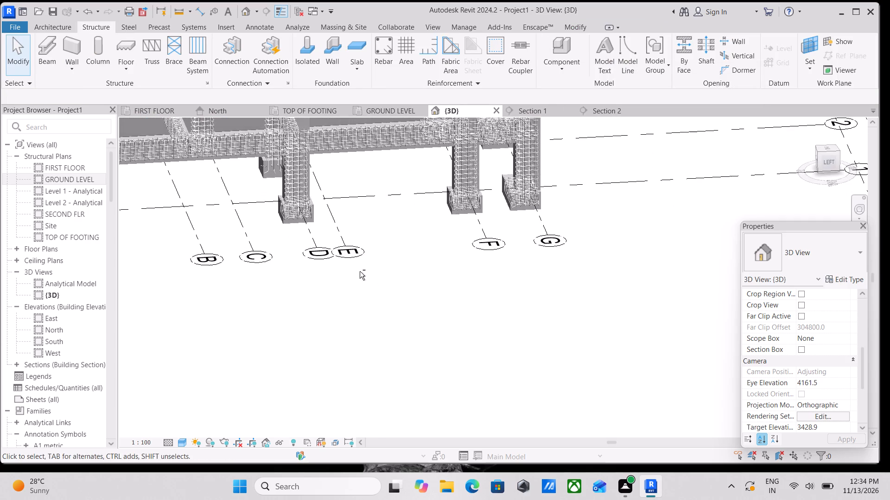
pyautogui.scroll(-6, 360, 271)
pyautogui.moveTo(362, 264); pyautogui.dragTo(288, 314, button='middle')
pyautogui.scroll(3, 288, 314)
pyautogui.scroll(2, 311, 210)
pyautogui.scroll(1, 254, 197)
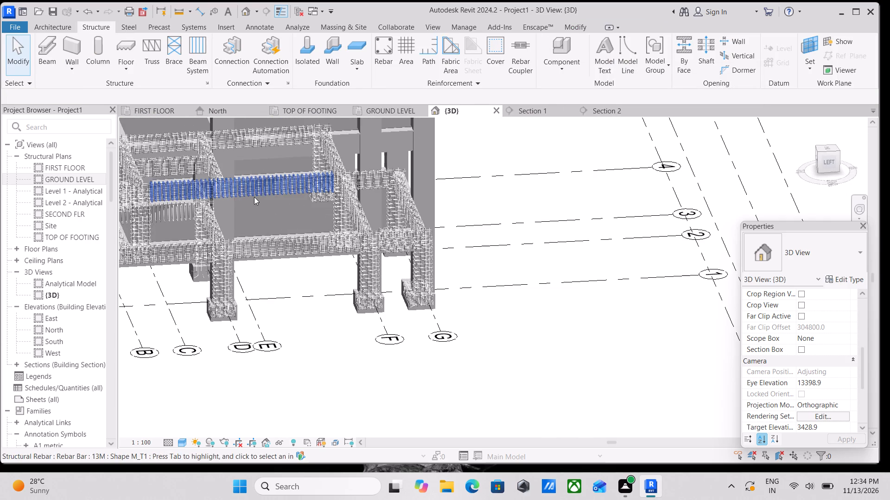
pyautogui.scroll(7, 254, 197)
pyautogui.press('Escape')
pyautogui.scroll(-1, 254, 197)
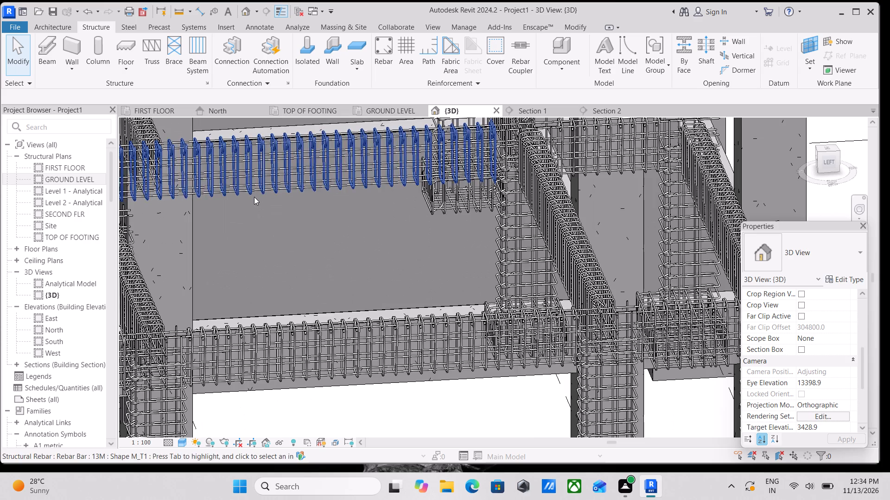
pyautogui.scroll(-3, 254, 197)
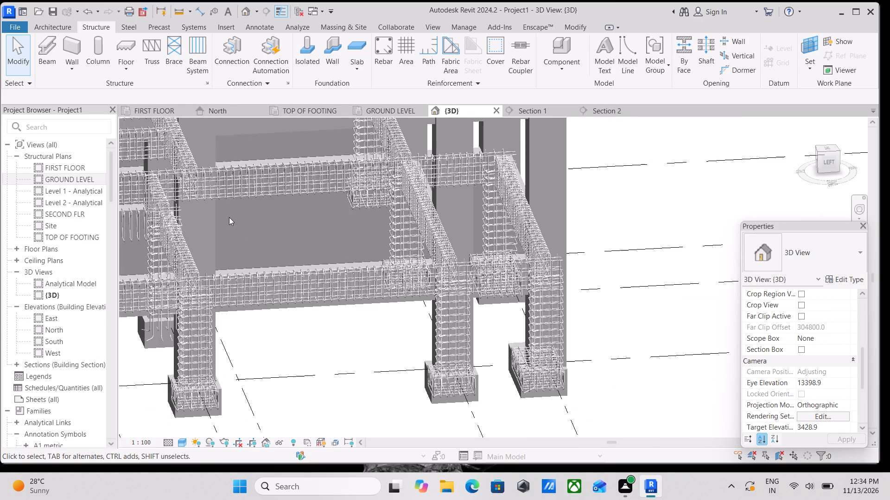
# Examine the ground-level beam reinforcement around the columns and floor slabs from several sides.
pyautogui.keyDown('shift'); pyautogui.moveTo(292, 237); pyautogui.dragTo(176, 287, button='middle'); pyautogui.keyUp('shift')
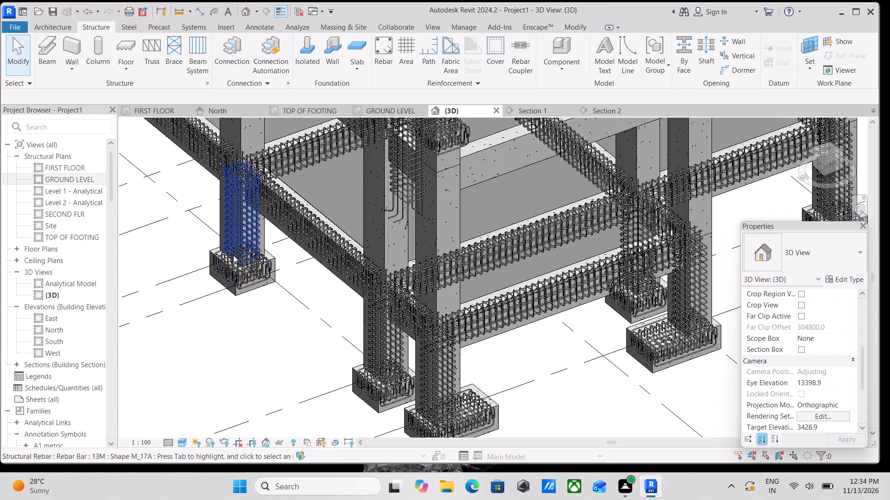
pyautogui.keyDown('shift'); pyautogui.moveTo(233, 255); pyautogui.dragTo(181, 296, button='middle'); pyautogui.keyUp('shift')
pyautogui.keyDown('shift'); pyautogui.moveTo(390, 145); pyautogui.dragTo(398, 187, button='middle'); pyautogui.keyUp('shift')
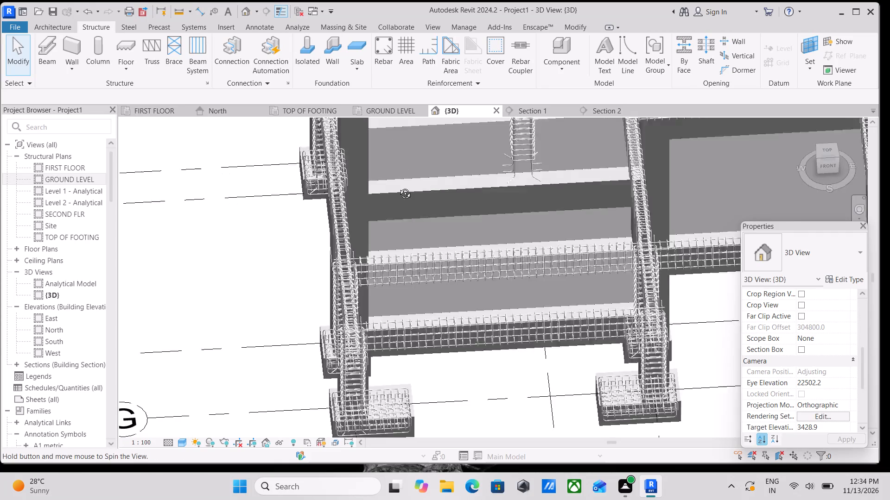
pyautogui.keyDown('shift'); pyautogui.moveTo(398, 187); pyautogui.dragTo(560, 248, button='middle'); pyautogui.keyUp('shift')
pyautogui.scroll(-4, 369, 242)
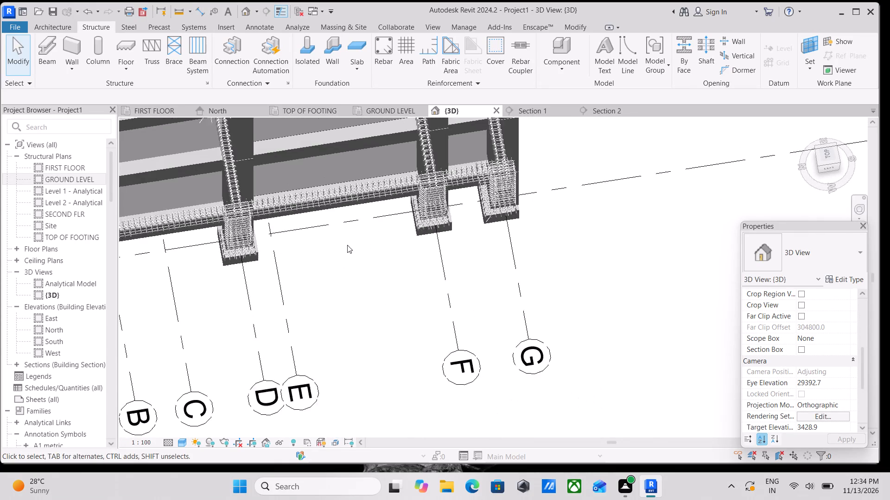
pyautogui.scroll(-1, 311, 247)
pyautogui.keyDown('shift'); pyautogui.moveTo(311, 247); pyautogui.dragTo(343, 120, button='middle'); pyautogui.keyUp('shift')
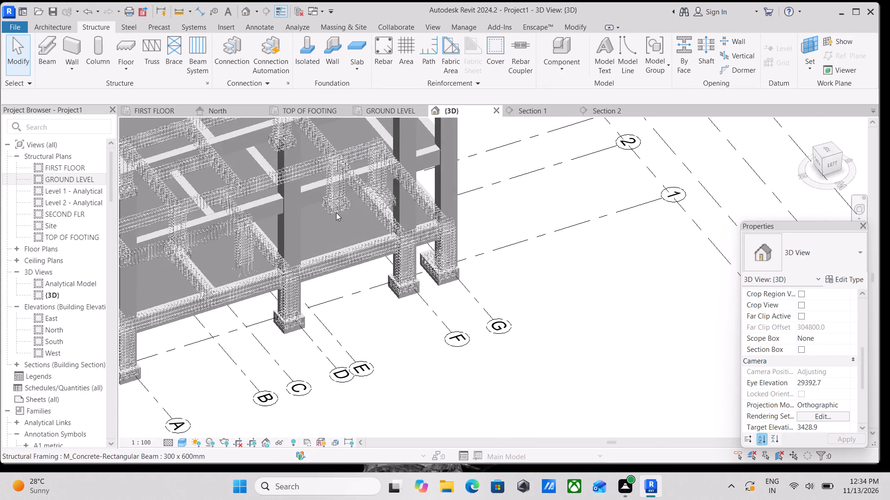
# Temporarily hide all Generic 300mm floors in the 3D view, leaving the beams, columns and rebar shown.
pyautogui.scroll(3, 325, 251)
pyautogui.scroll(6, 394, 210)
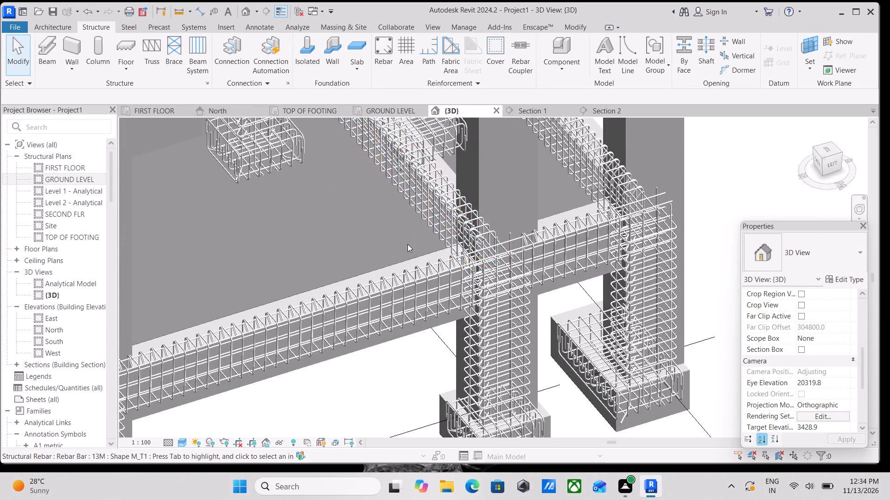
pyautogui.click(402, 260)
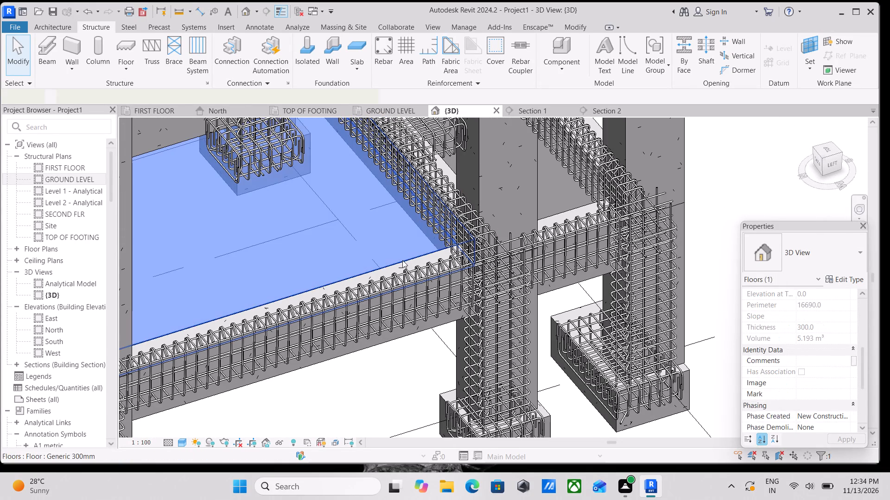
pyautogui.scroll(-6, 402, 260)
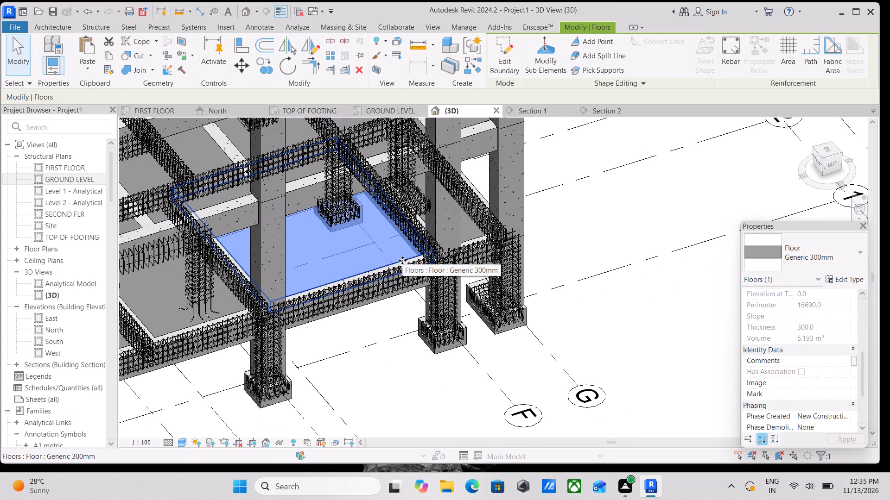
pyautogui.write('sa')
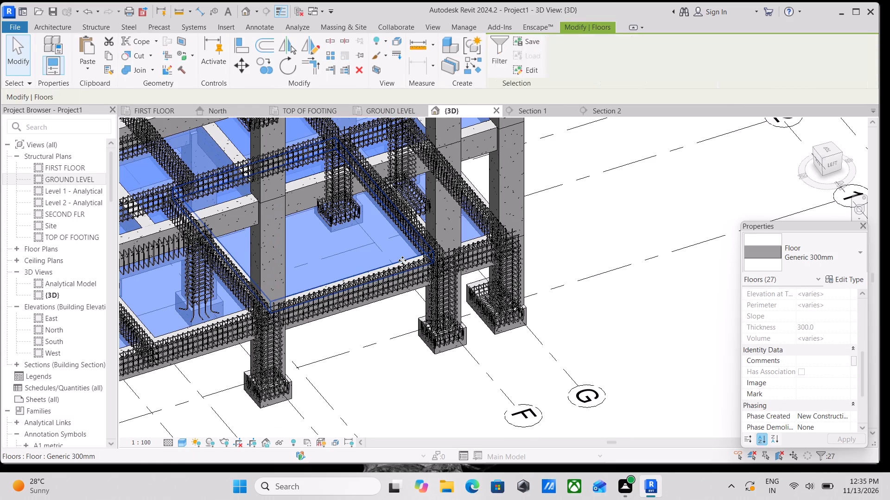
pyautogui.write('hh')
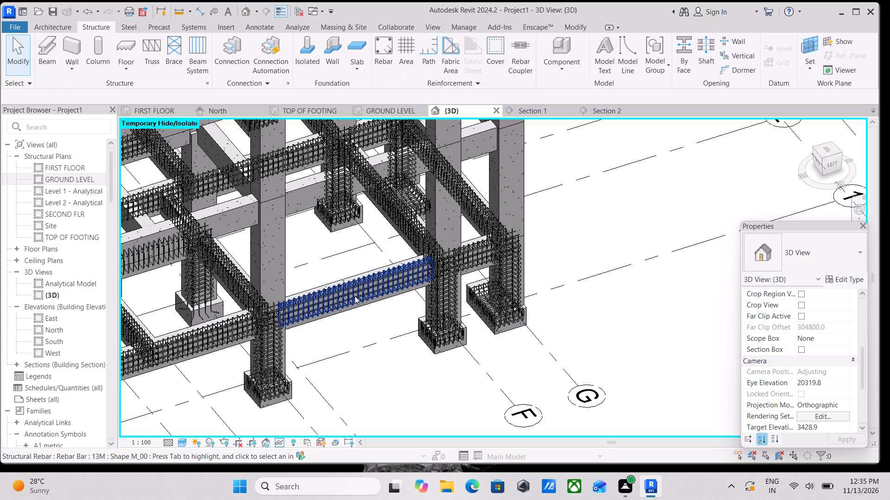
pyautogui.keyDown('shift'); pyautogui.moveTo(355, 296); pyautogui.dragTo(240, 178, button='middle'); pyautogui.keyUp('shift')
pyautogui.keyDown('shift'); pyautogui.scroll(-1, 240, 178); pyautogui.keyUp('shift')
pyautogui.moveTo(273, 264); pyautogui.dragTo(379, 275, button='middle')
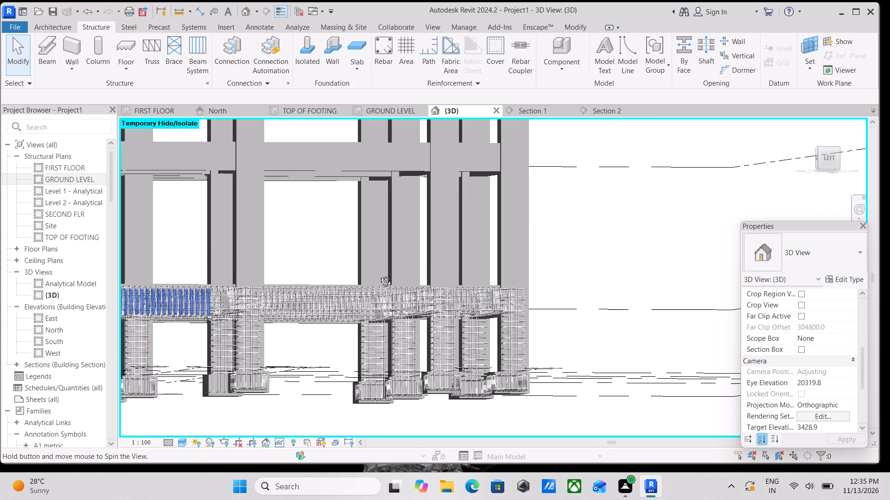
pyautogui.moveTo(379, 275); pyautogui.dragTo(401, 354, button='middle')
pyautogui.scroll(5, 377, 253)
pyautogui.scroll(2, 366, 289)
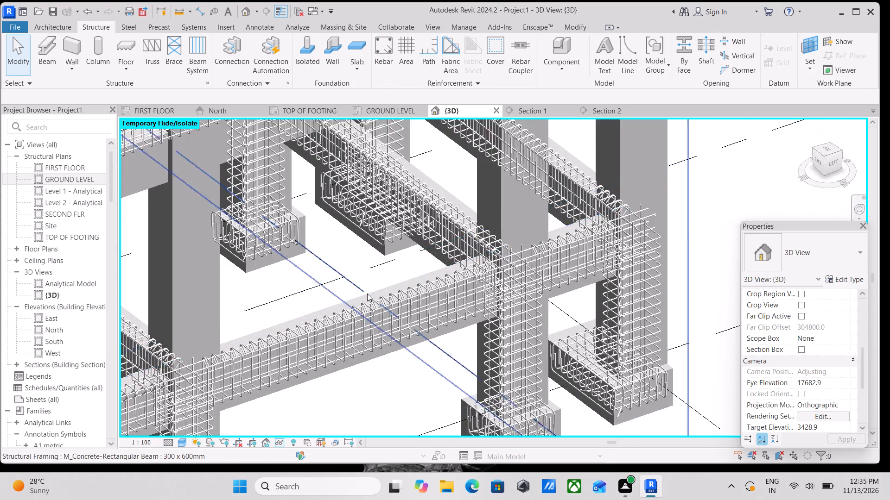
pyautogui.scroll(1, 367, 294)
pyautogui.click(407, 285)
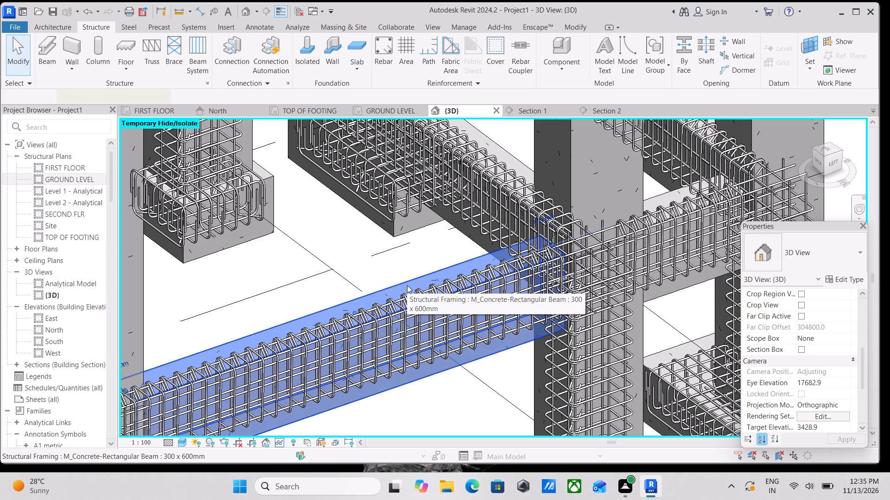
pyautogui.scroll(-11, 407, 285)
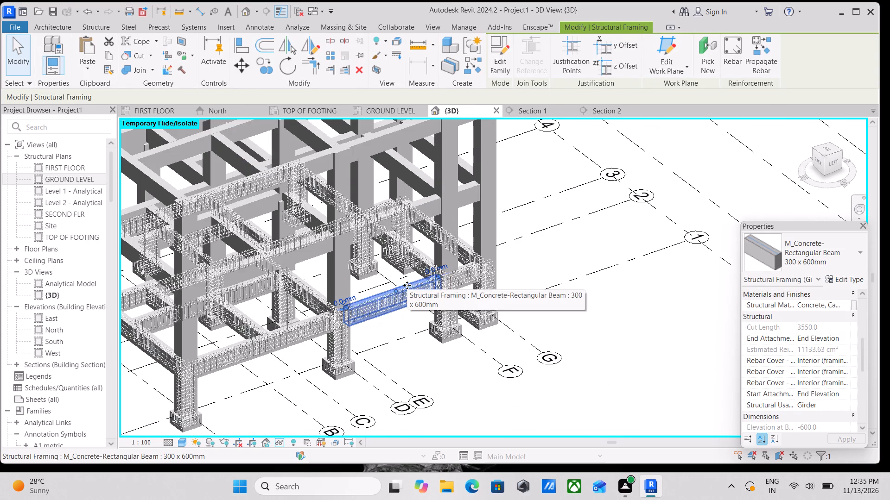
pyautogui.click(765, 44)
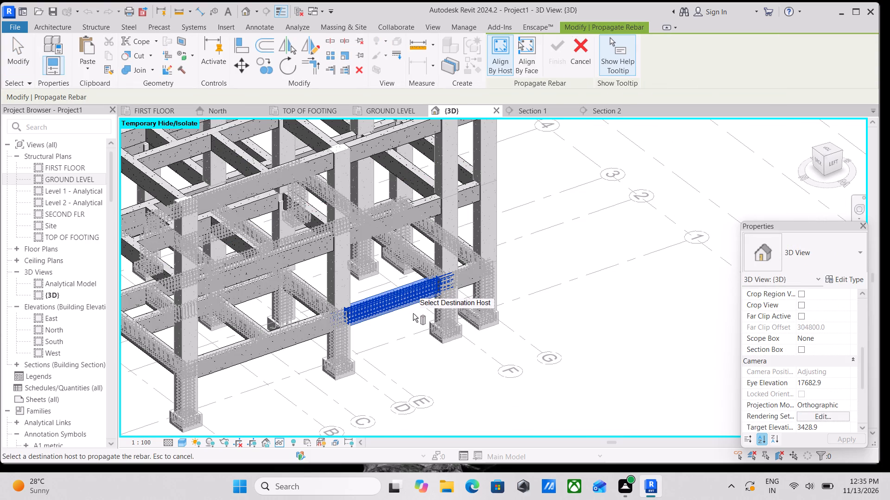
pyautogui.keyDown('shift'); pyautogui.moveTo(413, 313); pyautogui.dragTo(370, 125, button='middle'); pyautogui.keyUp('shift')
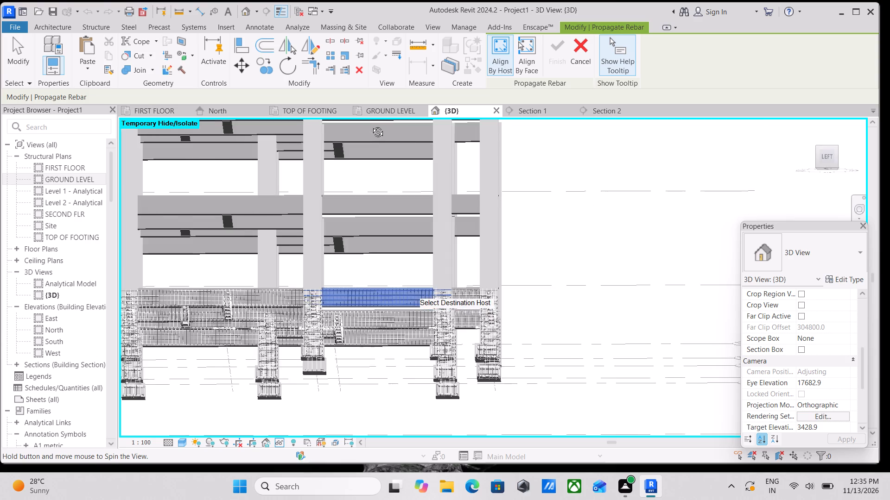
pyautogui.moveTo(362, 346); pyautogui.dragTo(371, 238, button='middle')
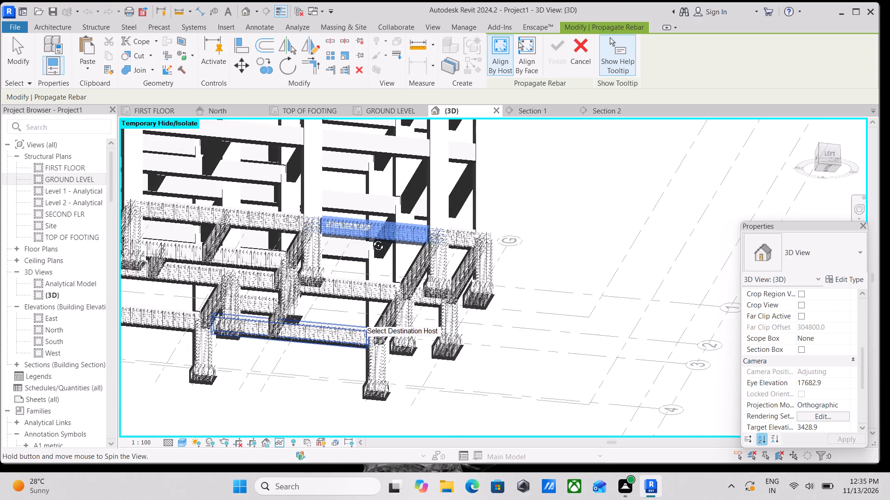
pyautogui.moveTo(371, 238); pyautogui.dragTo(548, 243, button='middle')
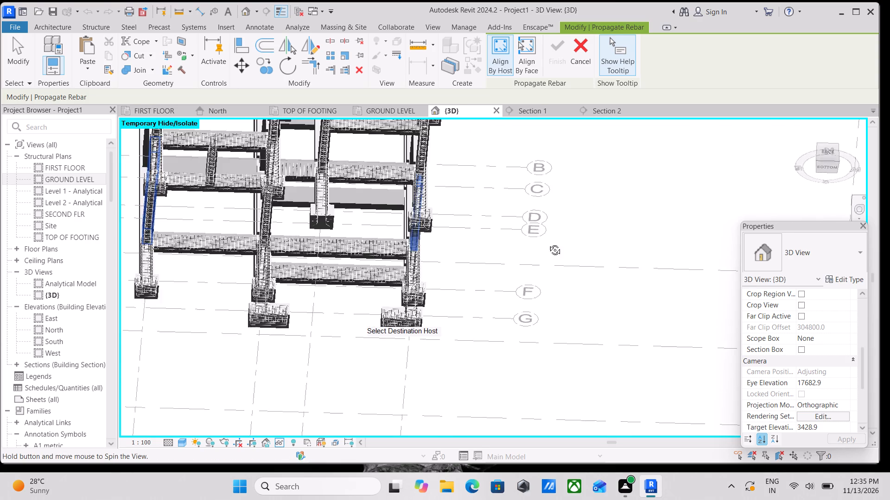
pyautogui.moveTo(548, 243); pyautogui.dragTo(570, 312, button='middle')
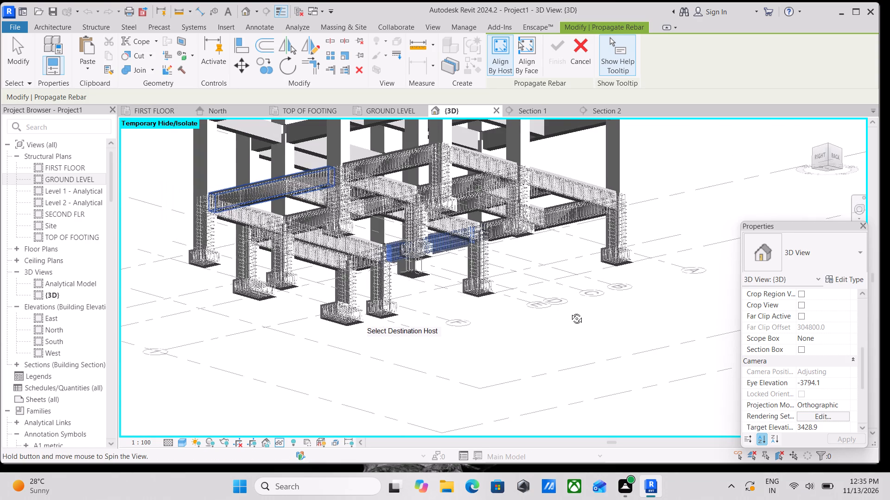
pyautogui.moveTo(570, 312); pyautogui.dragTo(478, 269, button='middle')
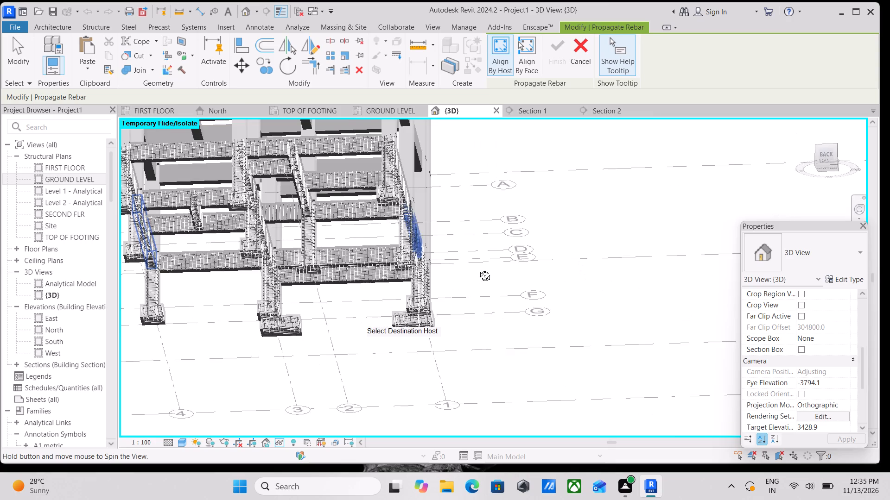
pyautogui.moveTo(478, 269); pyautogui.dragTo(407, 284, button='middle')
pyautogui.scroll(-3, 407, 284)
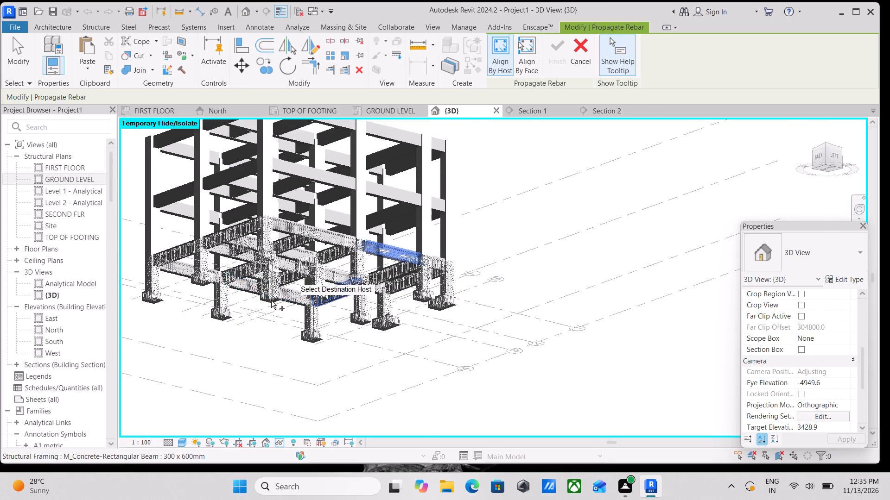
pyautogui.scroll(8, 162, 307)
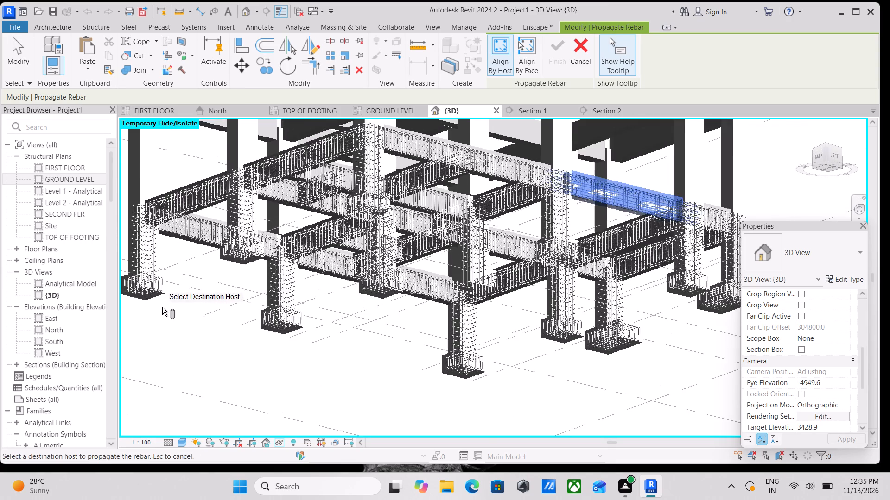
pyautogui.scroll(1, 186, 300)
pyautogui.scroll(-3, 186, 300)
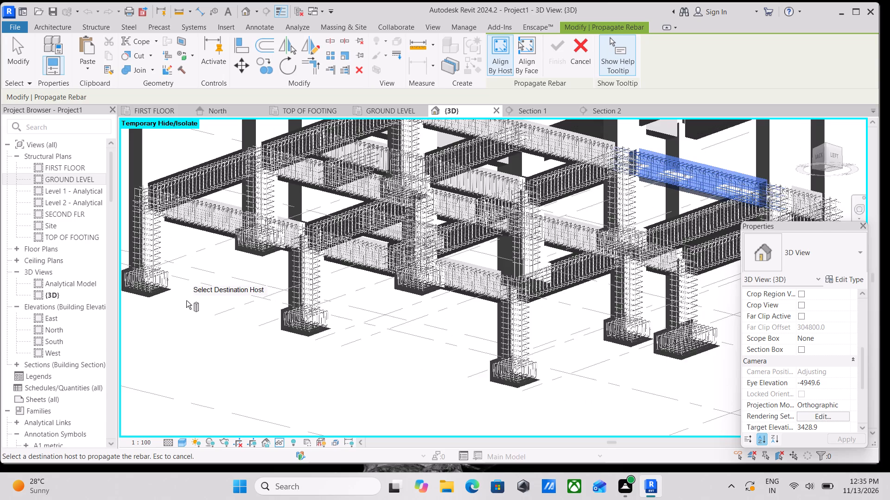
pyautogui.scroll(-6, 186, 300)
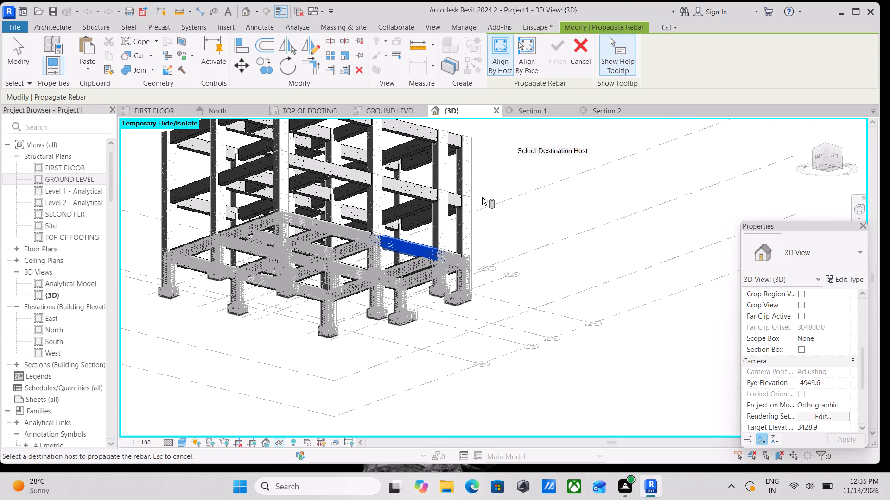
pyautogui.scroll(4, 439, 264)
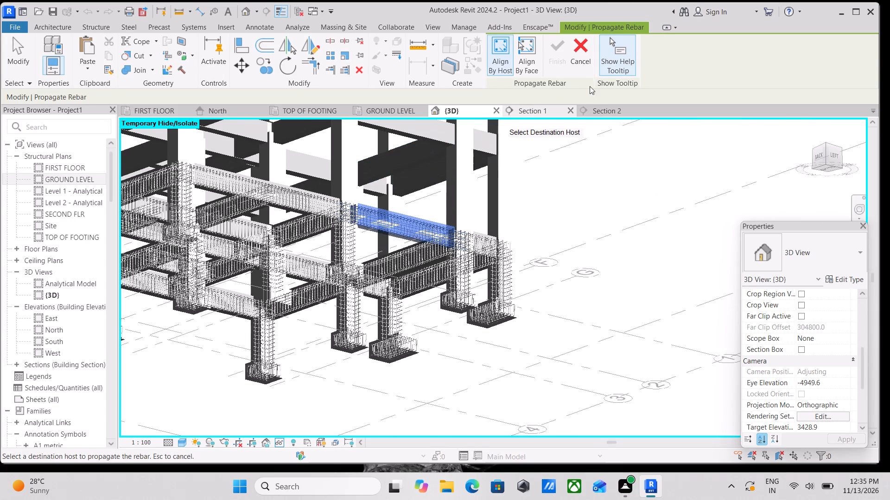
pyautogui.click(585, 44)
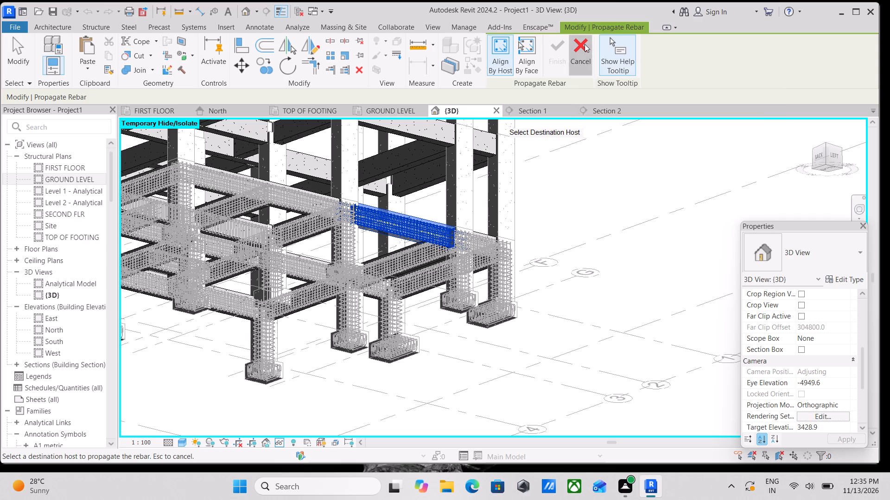
# Inspect the ground-level frame from all sides for beams lacking stirrups or longitudinal bars, with the floors hidden.
pyautogui.scroll(-1, 529, 252)
pyautogui.keyDown('shift'); pyautogui.moveTo(529, 252); pyautogui.dragTo(550, 290, button='middle'); pyautogui.keyUp('shift')
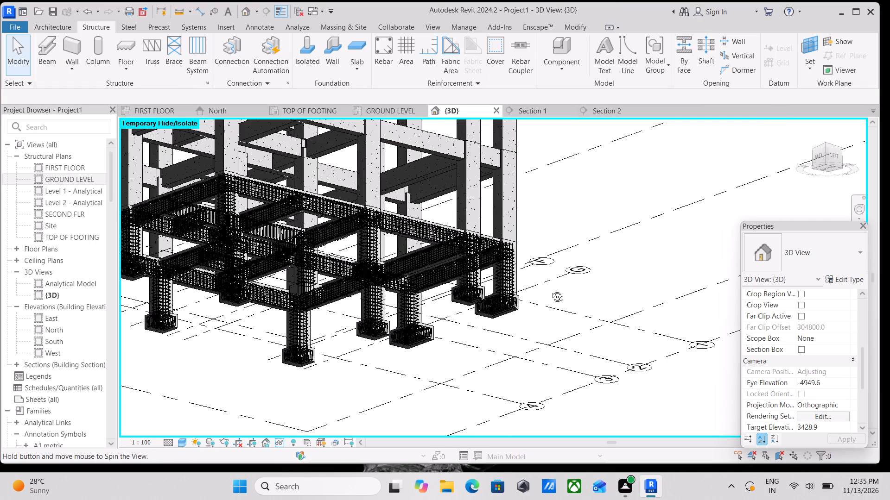
pyautogui.keyDown('shift'); pyautogui.moveTo(550, 290); pyautogui.dragTo(585, 363, button='middle'); pyautogui.keyUp('shift')
pyautogui.keyDown('shift'); pyautogui.moveTo(496, 241); pyautogui.dragTo(528, 340, button='middle'); pyautogui.keyUp('shift')
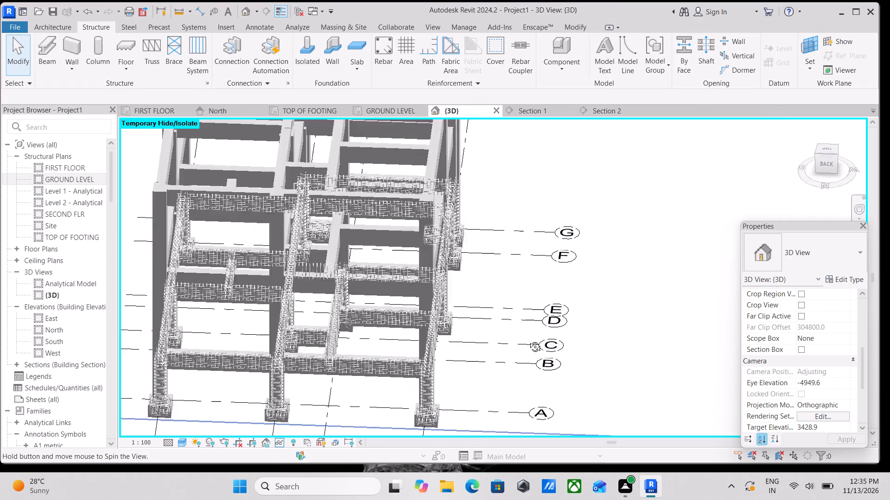
pyautogui.keyDown('shift'); pyautogui.moveTo(528, 340); pyautogui.dragTo(382, 251, button='middle'); pyautogui.keyUp('shift')
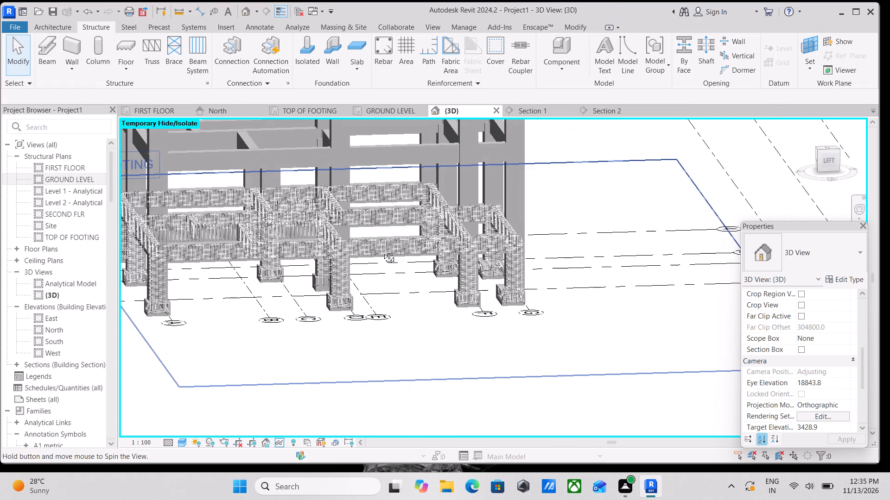
pyautogui.keyDown('shift'); pyautogui.moveTo(475, 283); pyautogui.dragTo(318, 260, button='middle'); pyautogui.keyUp('shift')
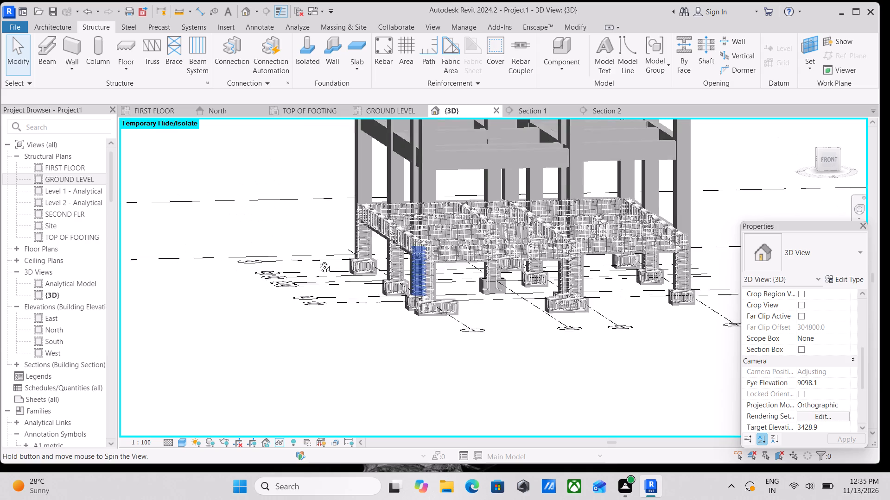
pyautogui.keyDown('shift'); pyautogui.moveTo(318, 260); pyautogui.dragTo(369, 290, button='middle'); pyautogui.keyUp('shift')
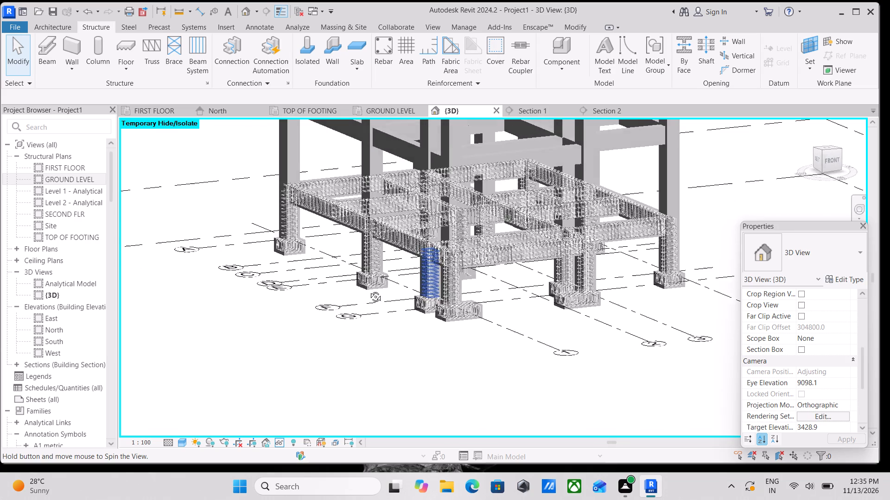
pyautogui.keyDown('shift'); pyautogui.moveTo(369, 290); pyautogui.dragTo(446, 297, button='middle'); pyautogui.keyUp('shift')
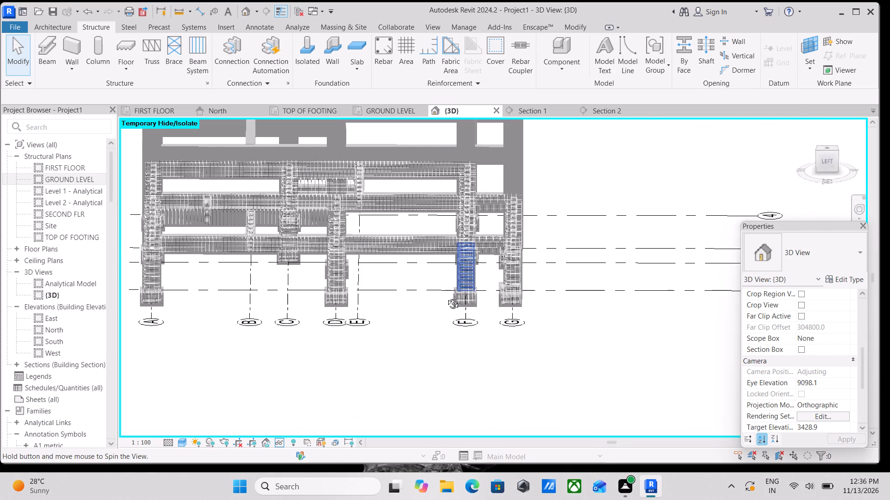
pyautogui.keyDown('shift'); pyautogui.moveTo(446, 297); pyautogui.dragTo(350, 304, button='middle'); pyautogui.keyUp('shift')
pyautogui.scroll(3, 501, 249)
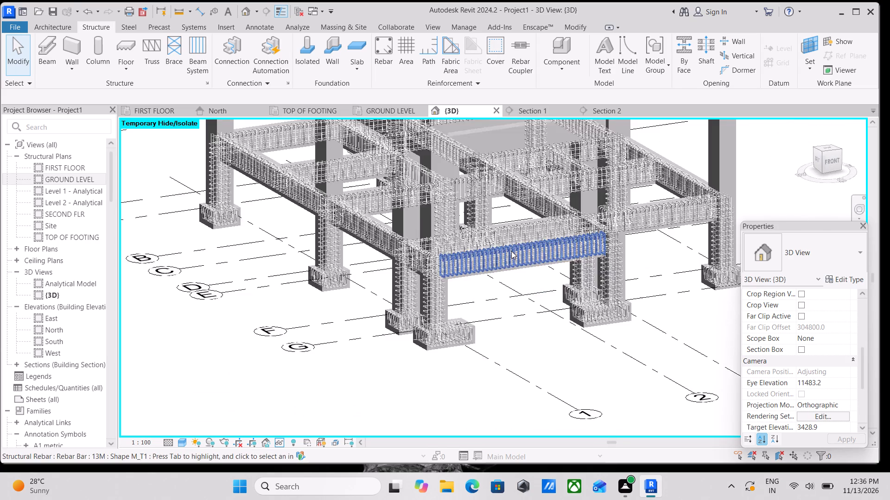
pyautogui.scroll(2, 511, 251)
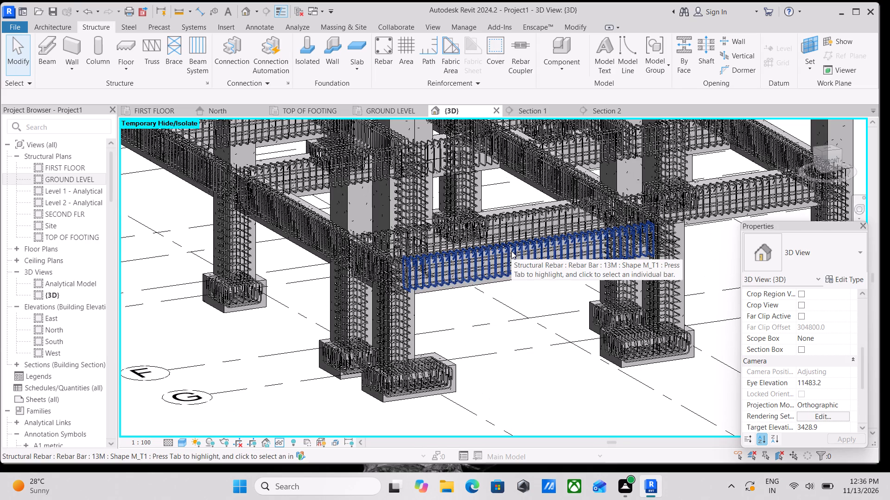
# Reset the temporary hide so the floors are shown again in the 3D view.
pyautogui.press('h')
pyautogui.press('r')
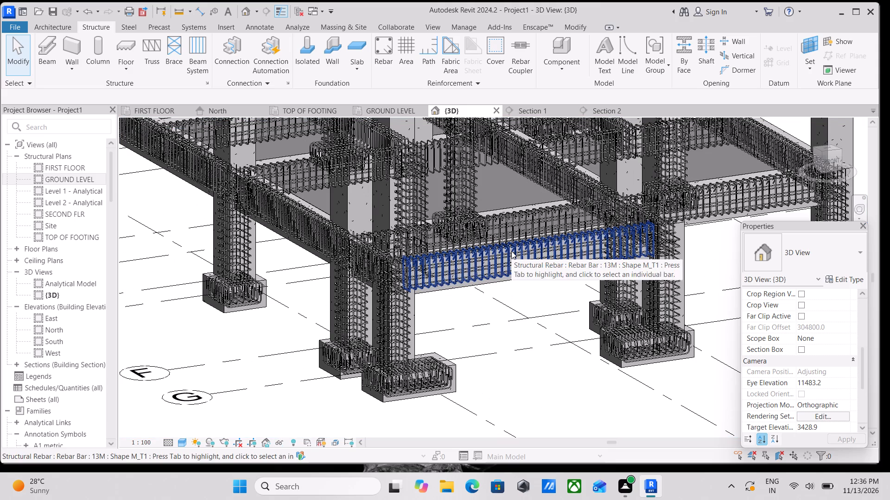
# Temporarily hide all 13M rebar instances in the 3D view, leaving the concrete frame, footings and floors shown.
pyautogui.click(511, 251)
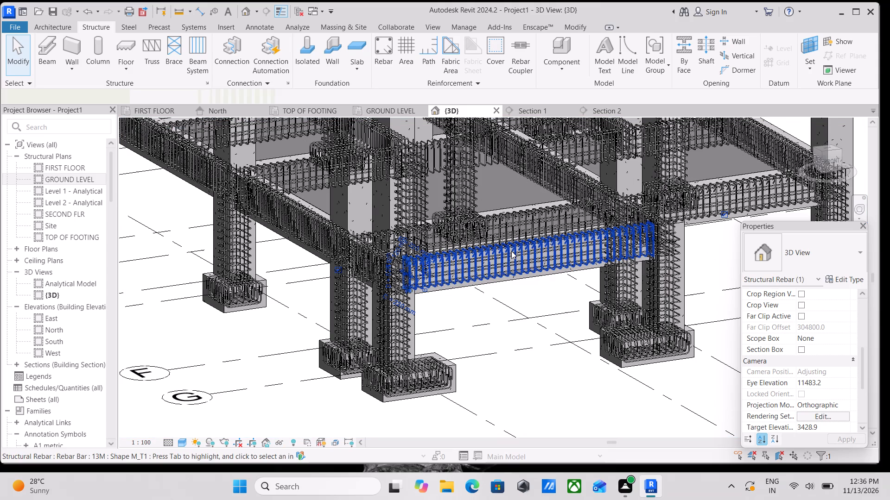
pyautogui.write('sa')
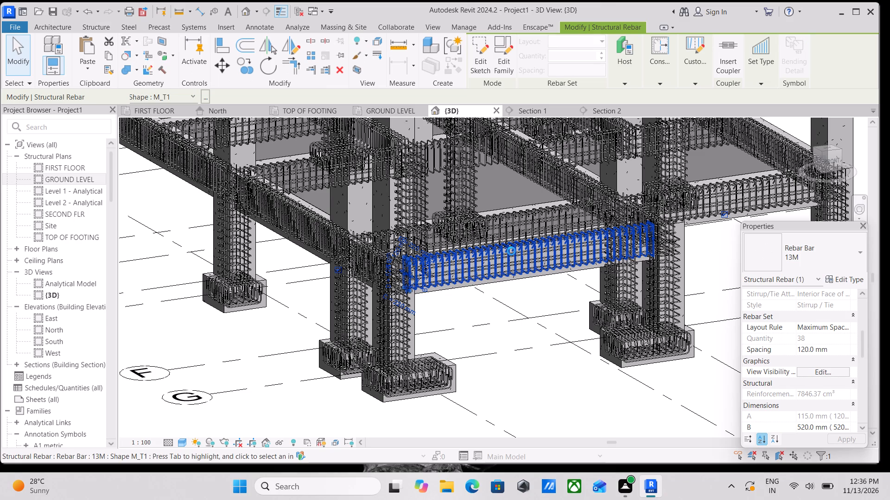
pyautogui.write('hh')
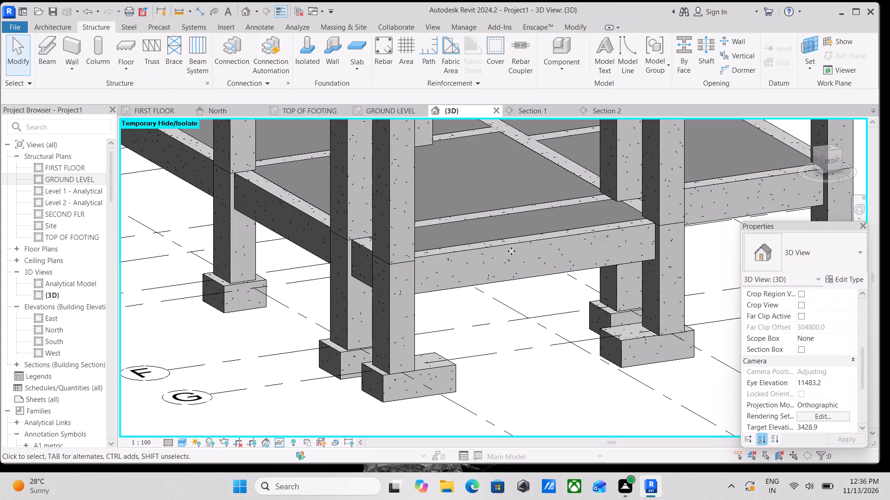
pyautogui.scroll(-7, 525, 265)
pyautogui.moveTo(533, 276); pyautogui.dragTo(510, 334, button='middle')
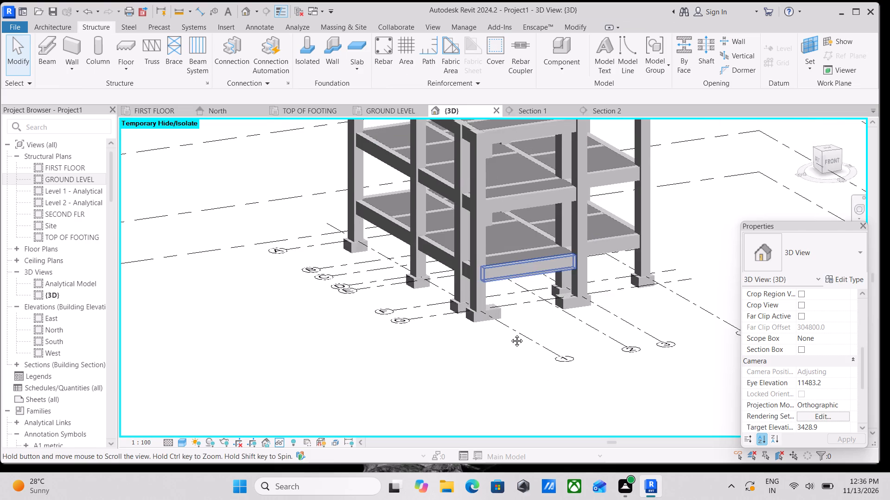
pyautogui.moveTo(510, 334); pyautogui.dragTo(505, 354, button='middle')
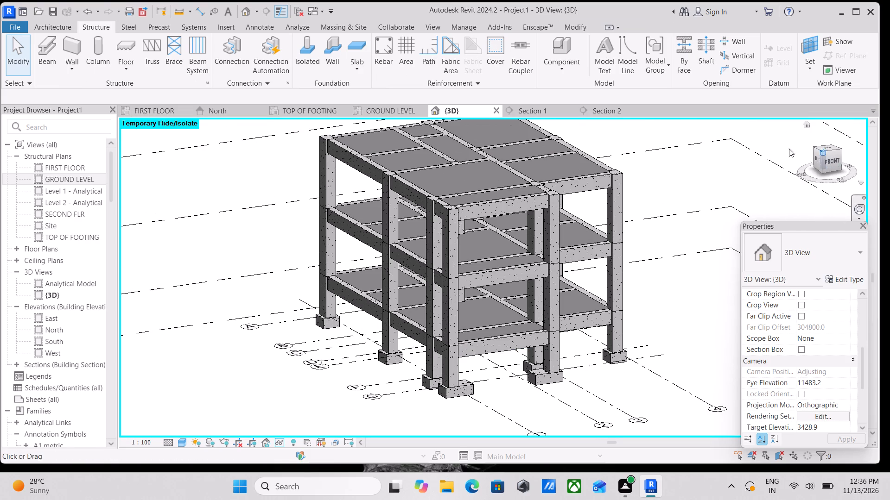
# Examine the beam reinforcement in the GROUND LEVEL plan, looking closely at the grid F beam between grids 3 and 4.
pyautogui.click(376, 109)
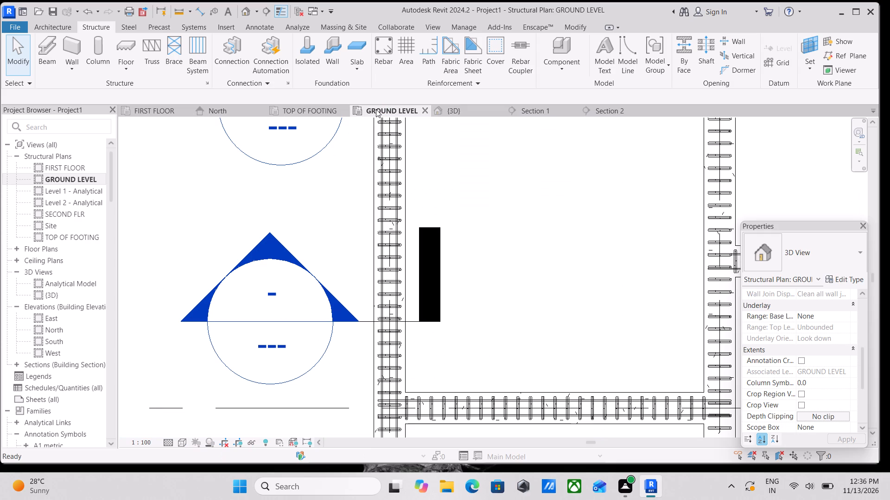
pyautogui.scroll(-7, 487, 221)
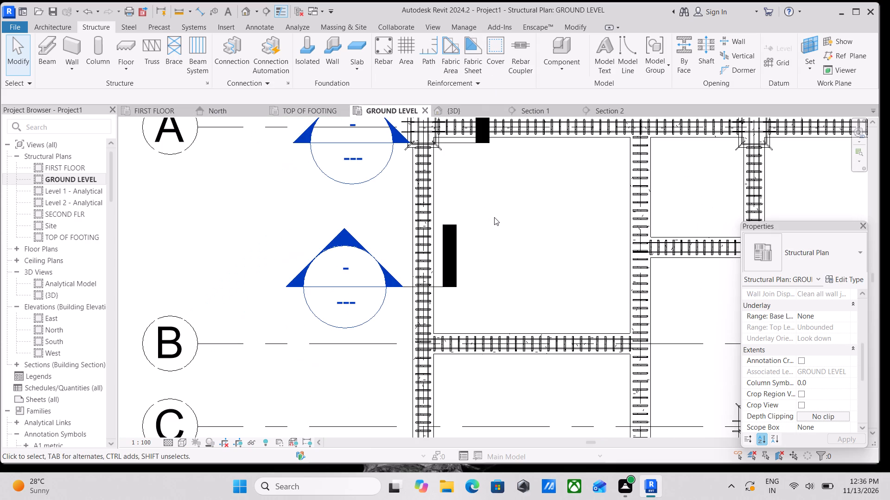
pyautogui.scroll(-4, 504, 212)
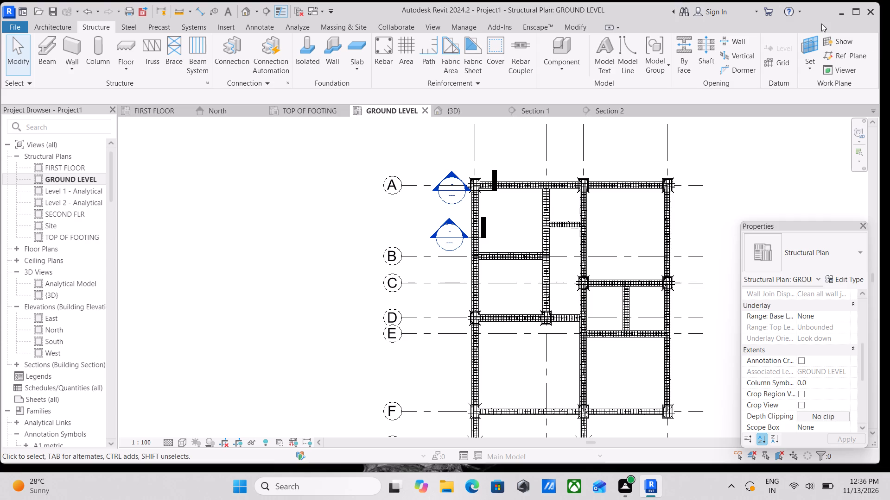
pyautogui.scroll(4, 531, 266)
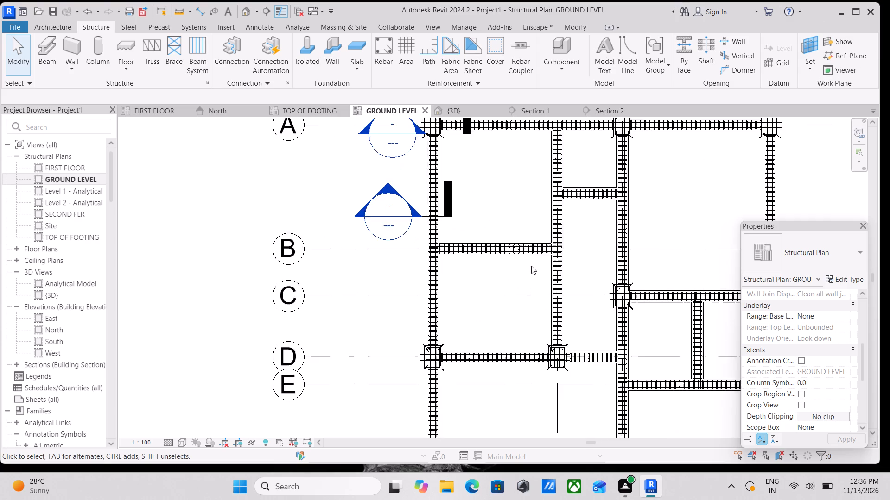
pyautogui.scroll(-3, 451, 269)
pyautogui.moveTo(451, 269); pyautogui.dragTo(334, 134, button='middle')
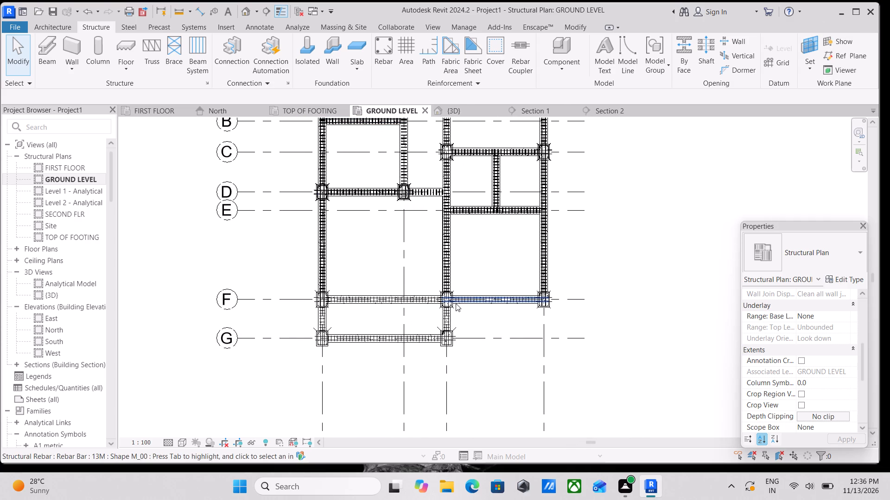
pyautogui.scroll(4, 454, 305)
pyautogui.scroll(9, 534, 303)
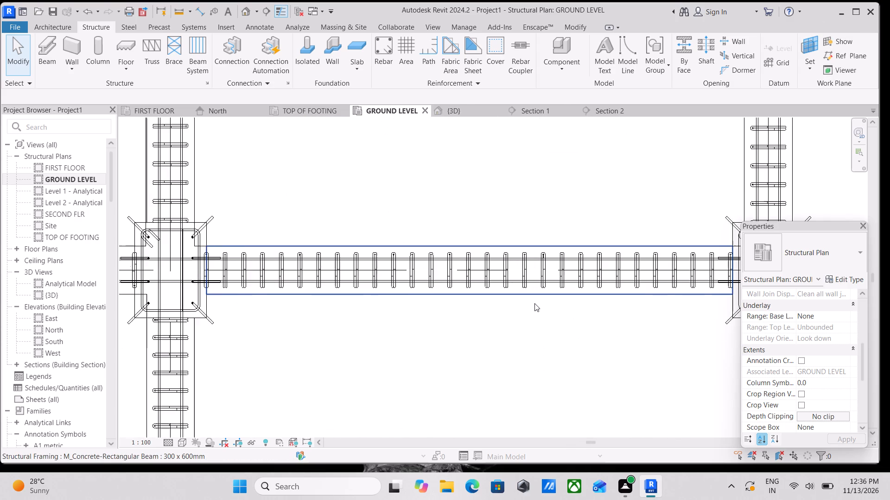
pyautogui.scroll(6, 534, 303)
pyautogui.scroll(-11, 534, 303)
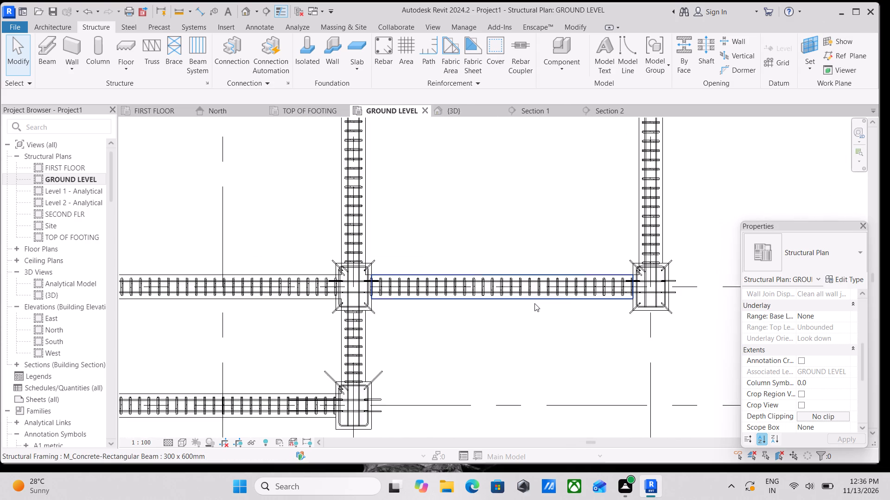
pyautogui.scroll(-8, 534, 303)
pyautogui.moveTo(498, 247); pyautogui.dragTo(498, 248, button='middle')
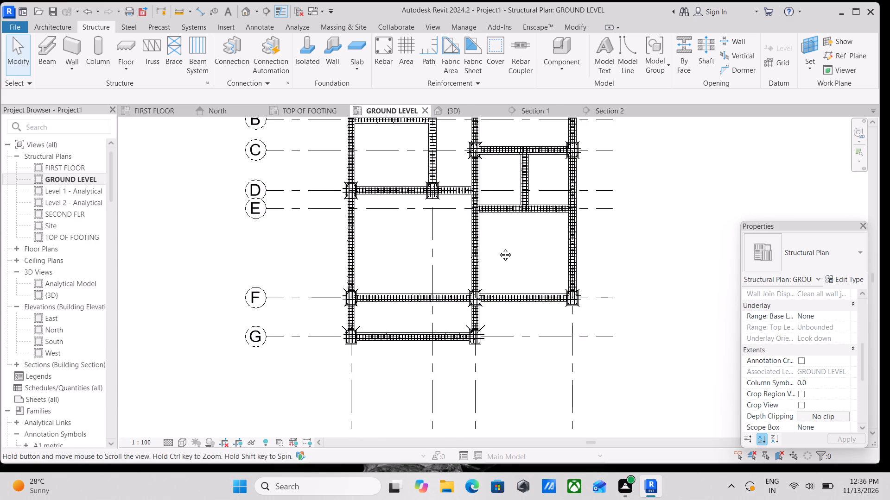
pyautogui.moveTo(498, 248); pyautogui.dragTo(481, 300, button='middle')
pyautogui.scroll(-1, 482, 298)
pyautogui.moveTo(485, 290); pyautogui.dragTo(480, 311, button='middle')
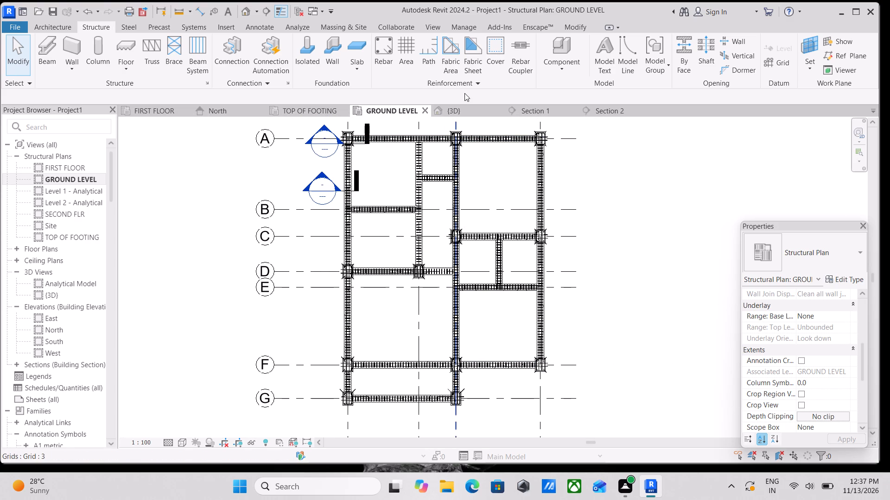
# Review the GROUND LEVEL plan's reinforced beam layout from grid A to grid G.
pyautogui.click(447, 107)
pyautogui.click(390, 111)
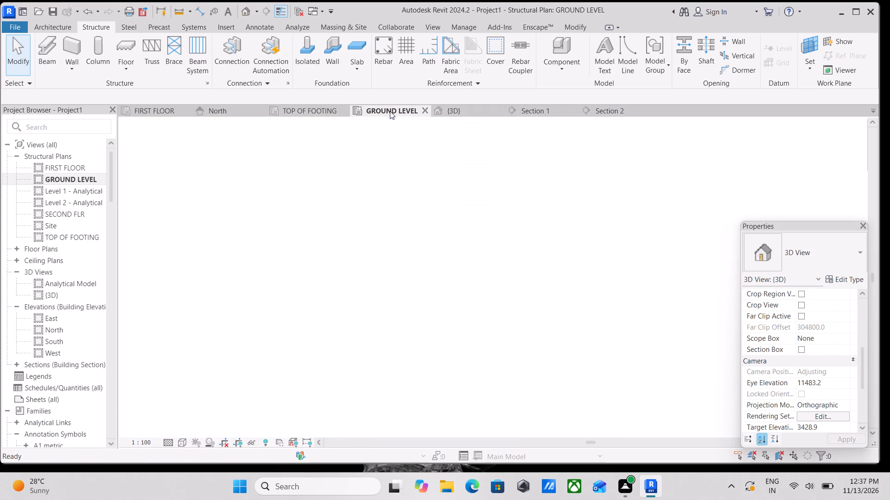
pyautogui.moveTo(424, 276); pyautogui.dragTo(366, 299, button='middle')
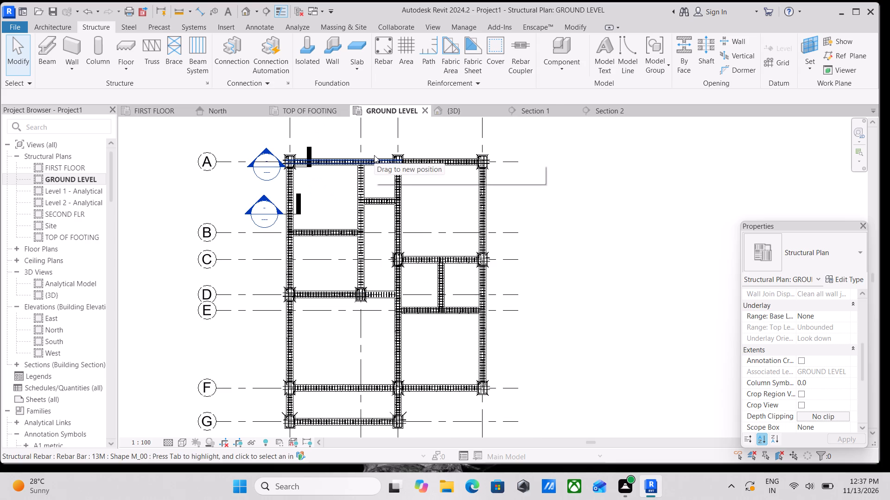
pyautogui.scroll(3, 378, 387)
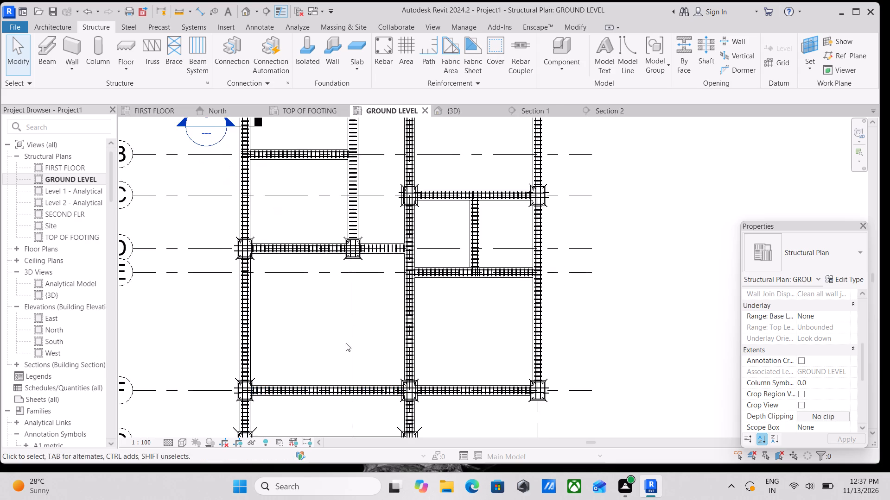
pyautogui.moveTo(343, 337); pyautogui.dragTo(522, 381, button='middle')
pyautogui.moveTo(446, 364); pyautogui.dragTo(473, 336, button='middle')
pyautogui.moveTo(499, 331); pyautogui.dragTo(442, 330, button='middle')
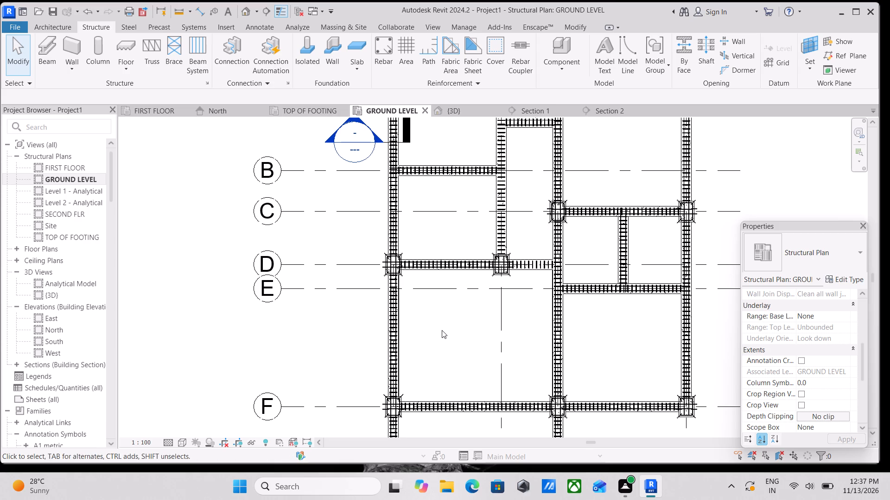
pyautogui.scroll(-1, 442, 330)
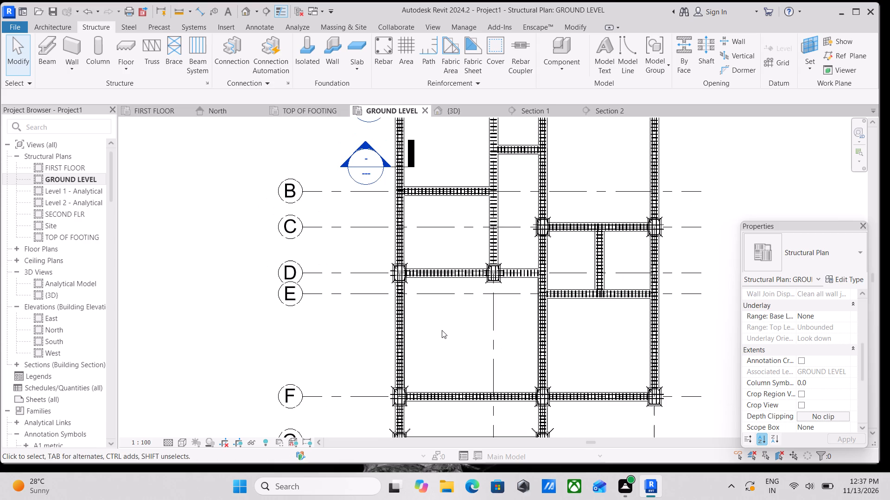
pyautogui.scroll(-1, 484, 307)
pyautogui.moveTo(474, 324); pyautogui.dragTo(451, 355, button='middle')
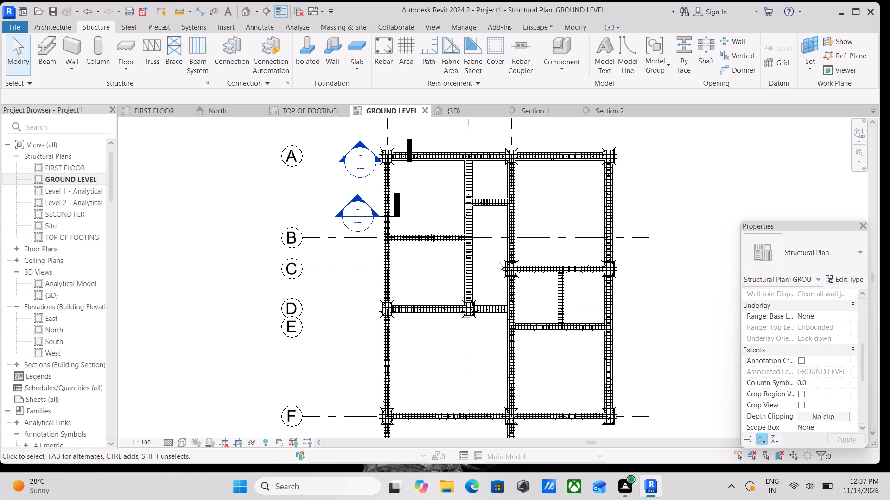
# Temporarily hide all 13M rebar instances in the GROUND LEVEL plan, leaving the bare beams and columns shown.
pyautogui.scroll(3, 512, 244)
pyautogui.moveTo(512, 244); pyautogui.dragTo(509, 311, button='middle')
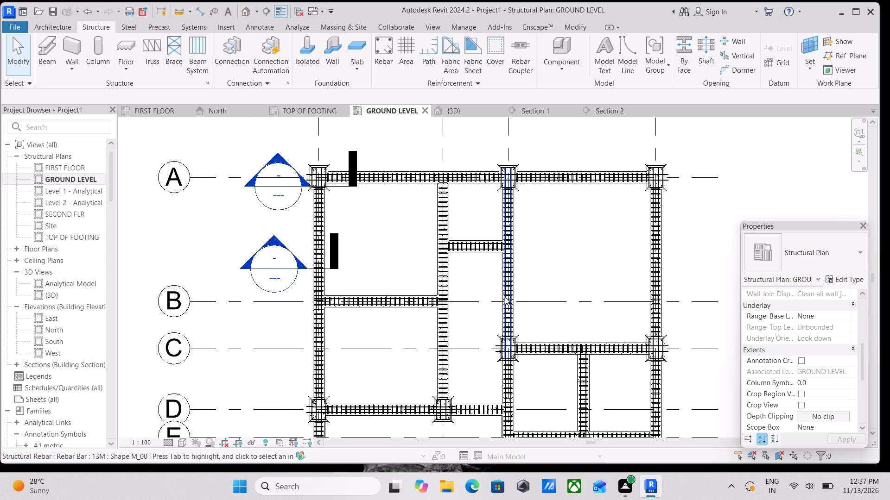
pyautogui.scroll(6, 499, 281)
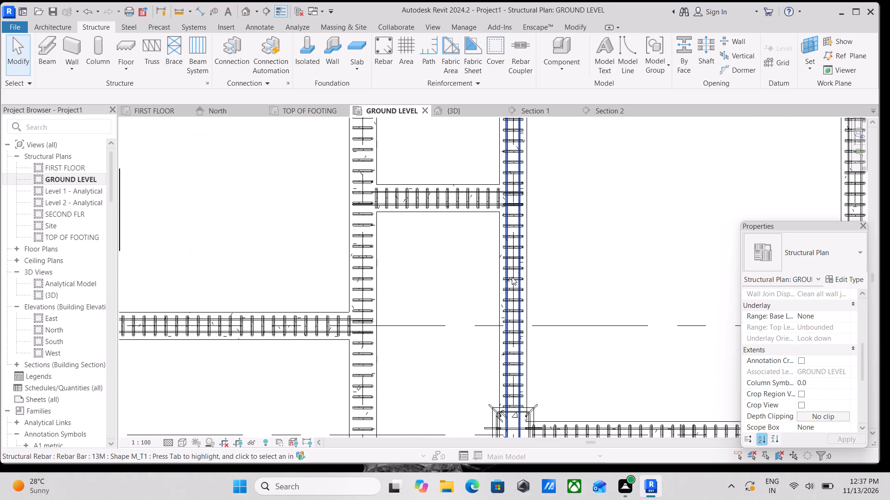
pyautogui.click(512, 311)
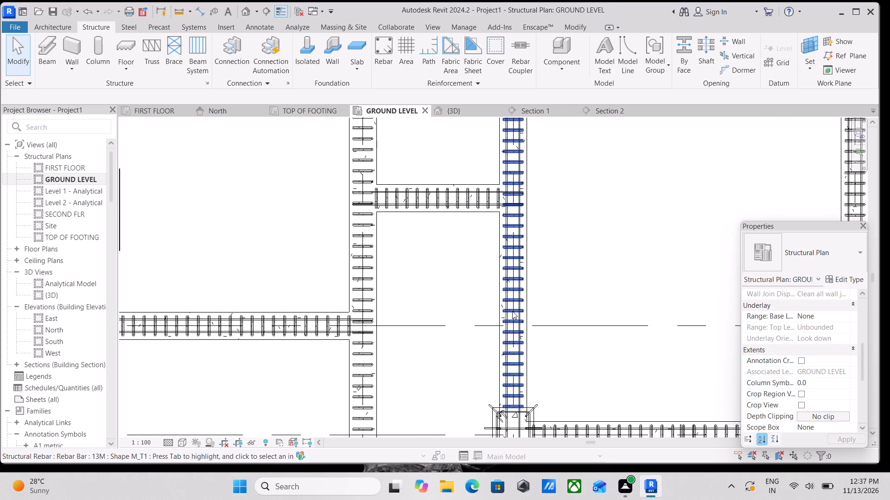
pyautogui.write('sa')
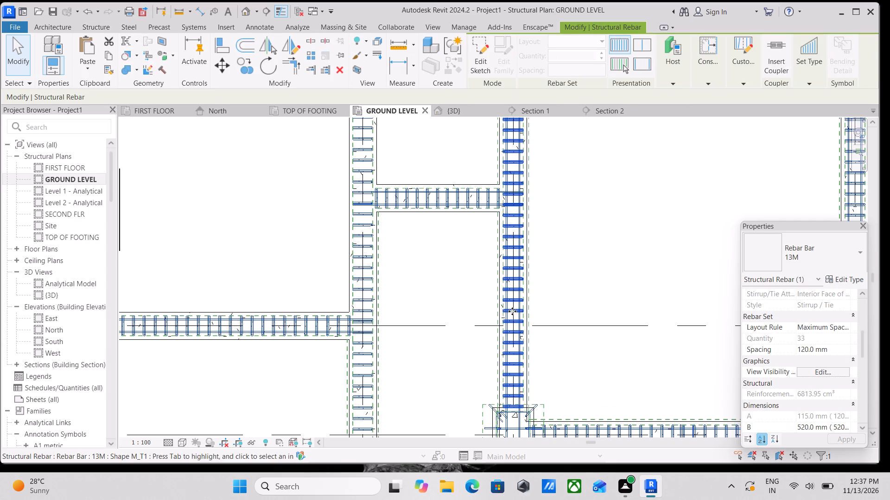
pyautogui.write('hh')
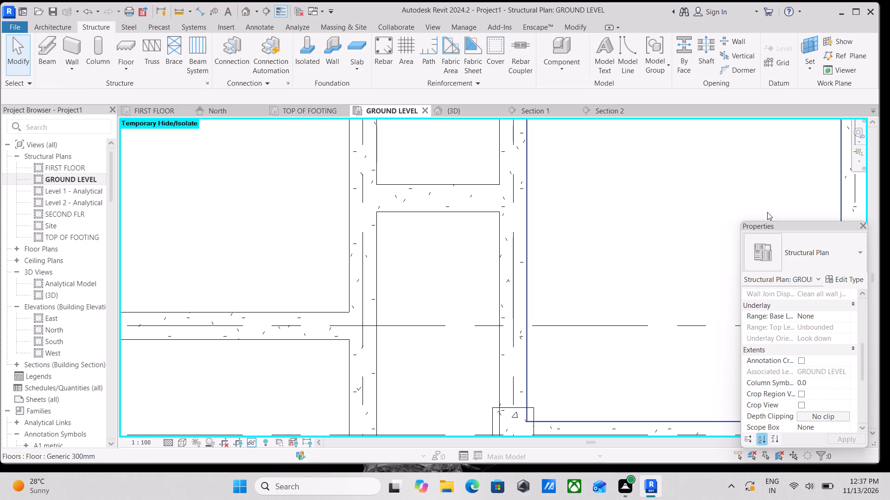
# Draw a building section across the grid G and grid F beams between grids 1 and 2 in the GROUND LEVEL plan.
pyautogui.scroll(-4, 478, 199)
pyautogui.scroll(-3, 534, 294)
pyautogui.moveTo(566, 289); pyautogui.dragTo(566, 298, button='middle')
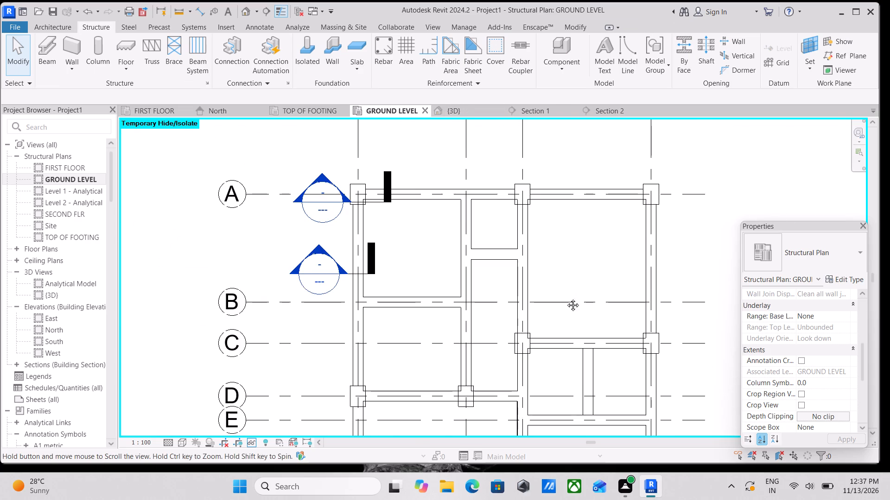
pyautogui.moveTo(566, 298); pyautogui.dragTo(571, 317, button='middle')
pyautogui.scroll(3, 515, 276)
pyautogui.moveTo(473, 260); pyautogui.dragTo(481, 287, button='middle')
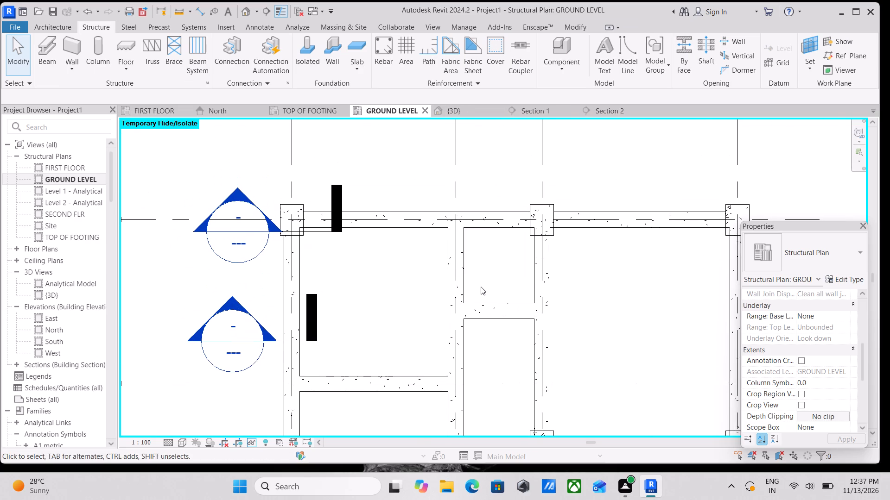
pyautogui.click(264, 10)
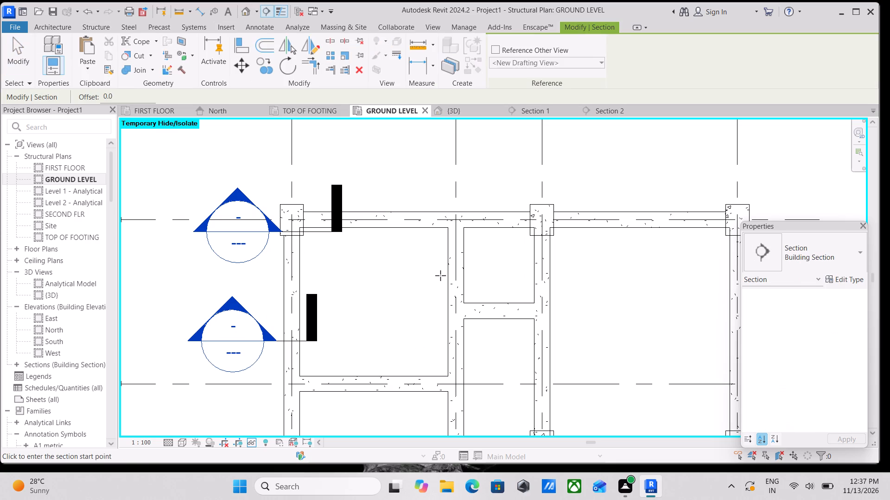
pyautogui.scroll(-2, 476, 296)
pyautogui.moveTo(476, 296); pyautogui.dragTo(455, 185, button='middle')
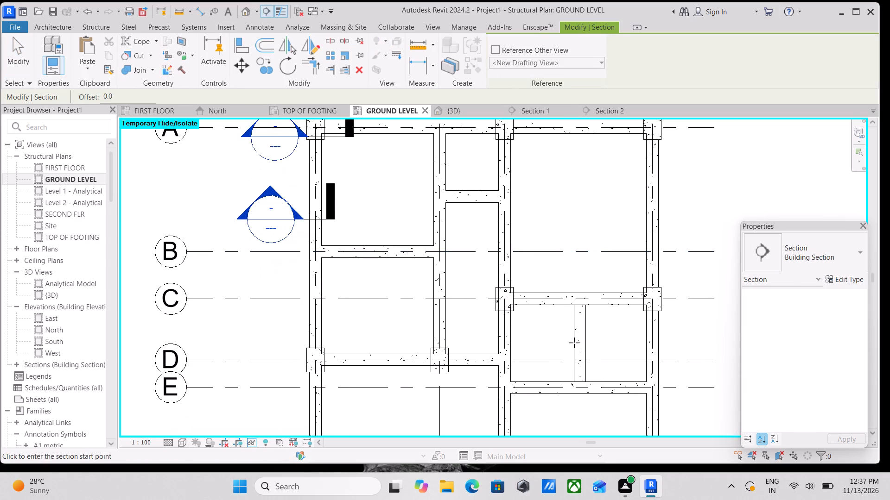
pyautogui.moveTo(579, 344); pyautogui.dragTo(571, 274, button='middle')
pyautogui.moveTo(548, 373); pyautogui.dragTo(577, 275, button='middle')
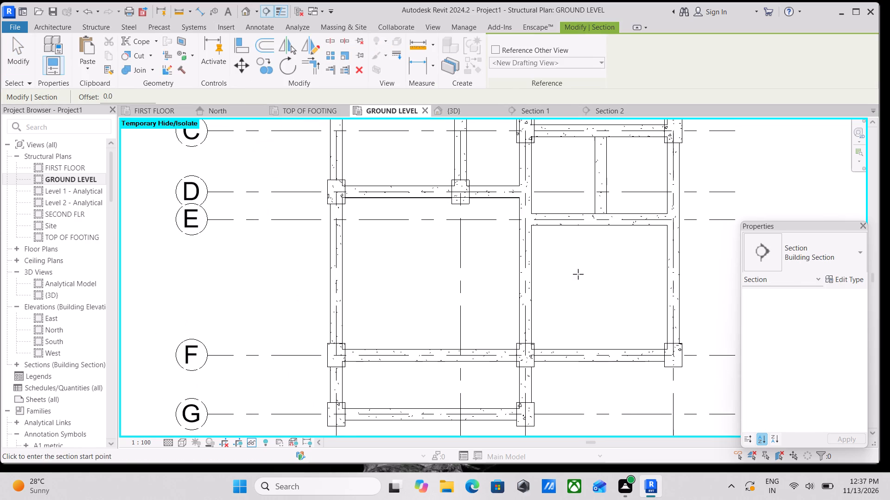
pyautogui.moveTo(547, 362); pyautogui.dragTo(566, 302, button='middle')
pyautogui.moveTo(403, 288); pyautogui.dragTo(436, 333, button='middle')
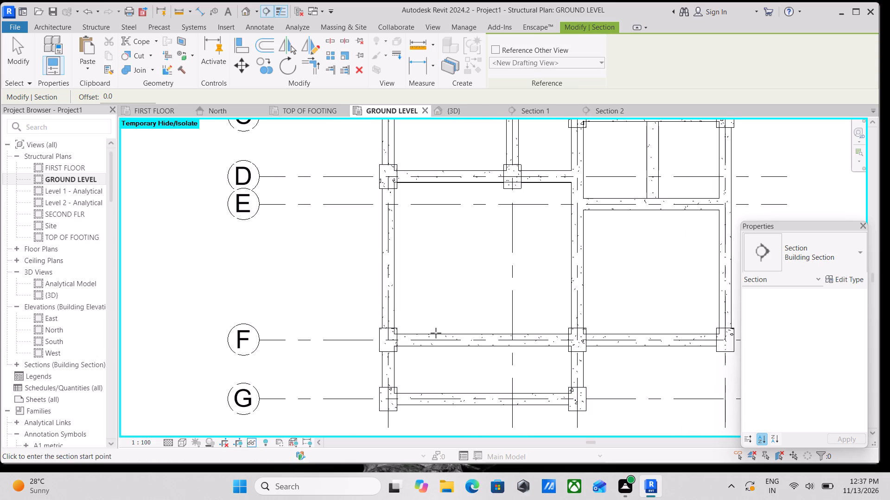
pyautogui.moveTo(433, 363); pyautogui.dragTo(449, 325, button='middle')
pyautogui.scroll(1, 433, 363)
pyautogui.click(453, 382)
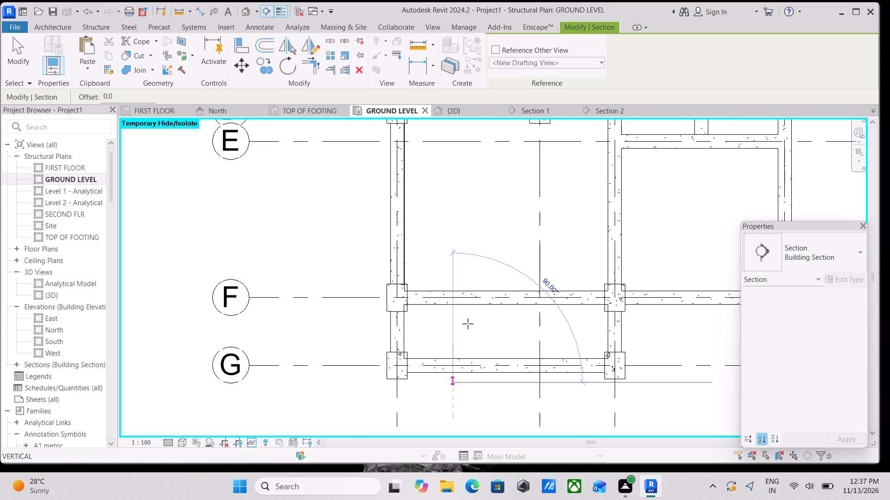
pyautogui.click(453, 278)
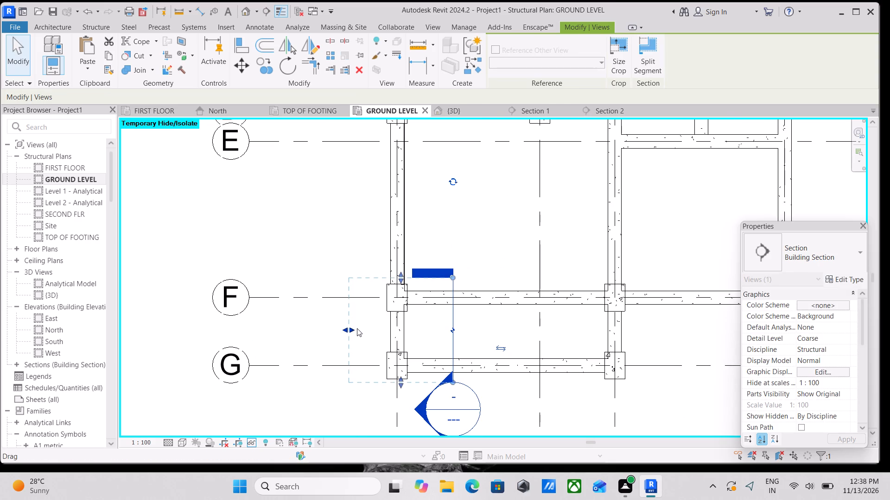
# Shorten the new section's view depth so its far extent falls between grid 1 and the section line.
pyautogui.moveTo(352, 327); pyautogui.dragTo(408, 329)
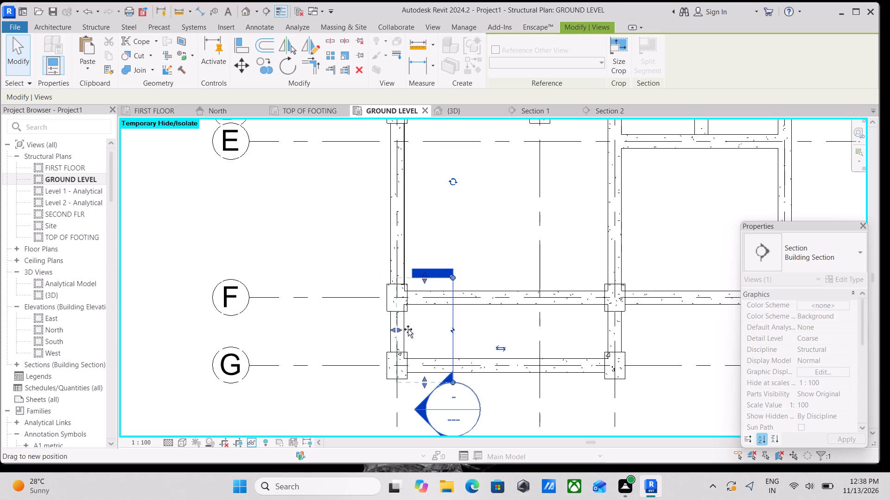
pyautogui.moveTo(408, 329); pyautogui.dragTo(426, 332)
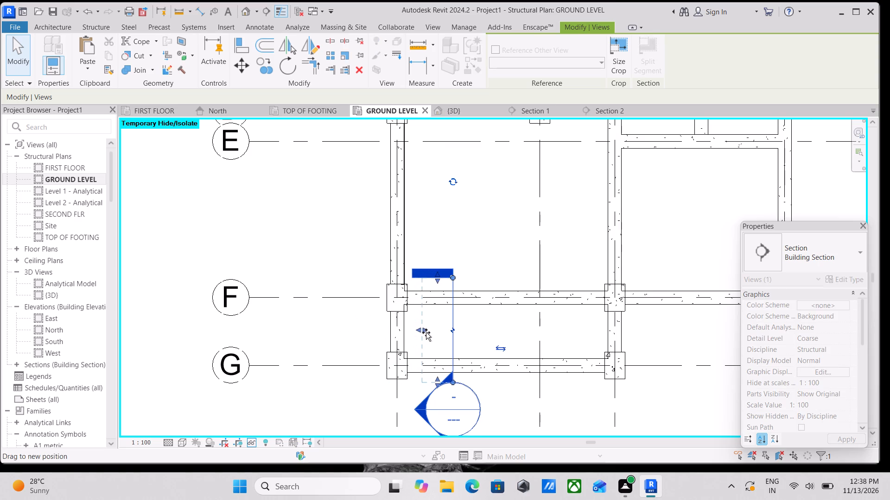
# Tighten the new section's crop extents to the clear span between the grid F and G beams, ending its line near grid F.
pyautogui.moveTo(426, 332); pyautogui.dragTo(430, 332)
pyautogui.scroll(5, 449, 388)
pyautogui.moveTo(444, 381); pyautogui.dragTo(450, 356)
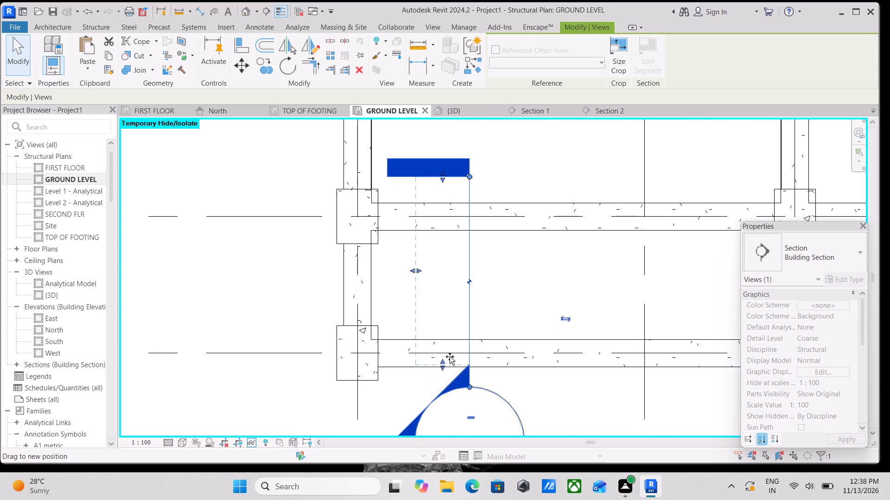
pyautogui.moveTo(450, 356); pyautogui.dragTo(451, 351)
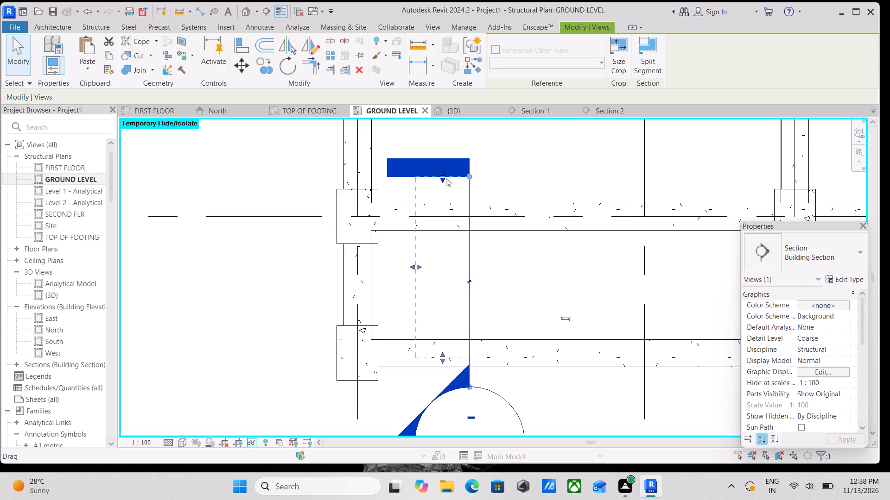
pyautogui.moveTo(444, 178); pyautogui.dragTo(447, 222)
pyautogui.scroll(2, 450, 240)
pyautogui.moveTo(451, 254); pyautogui.dragTo(455, 286, button='middle')
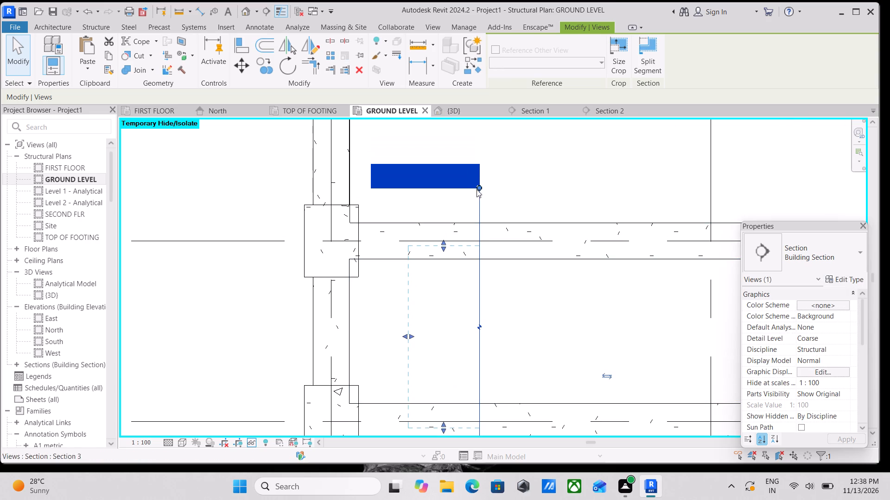
pyautogui.moveTo(478, 186); pyautogui.dragTo(480, 236)
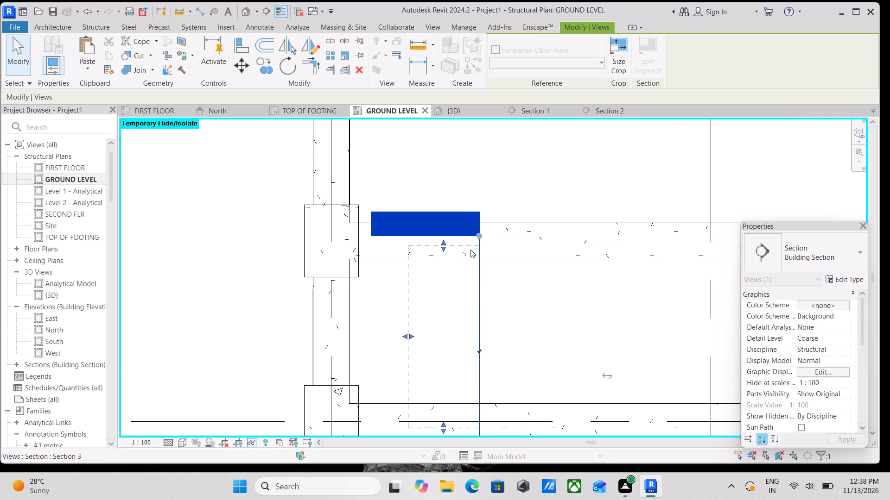
pyautogui.moveTo(447, 247); pyautogui.dragTo(444, 263)
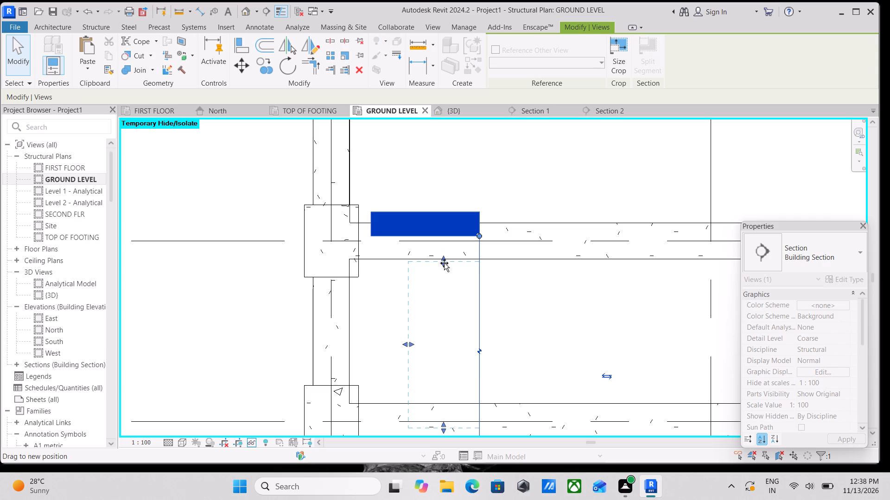
pyautogui.moveTo(444, 263); pyautogui.dragTo(444, 262)
pyautogui.moveTo(417, 301); pyautogui.dragTo(428, 206, button='middle')
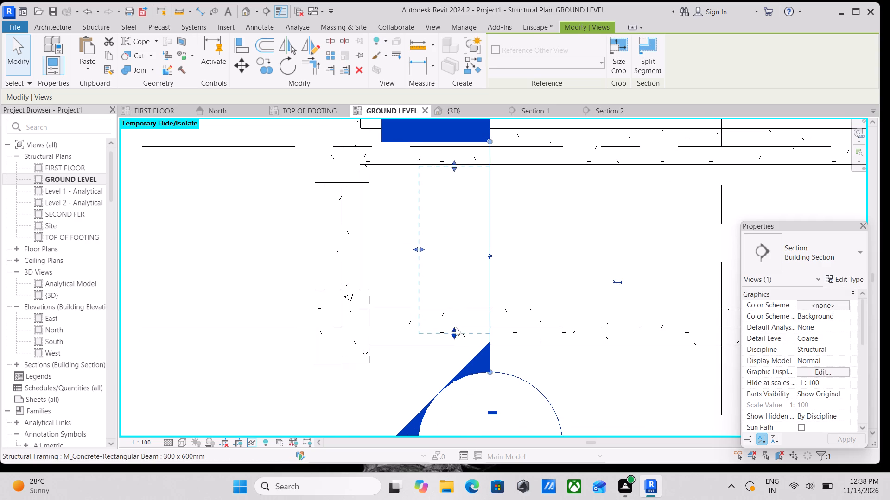
pyautogui.moveTo(456, 327); pyautogui.dragTo(458, 304)
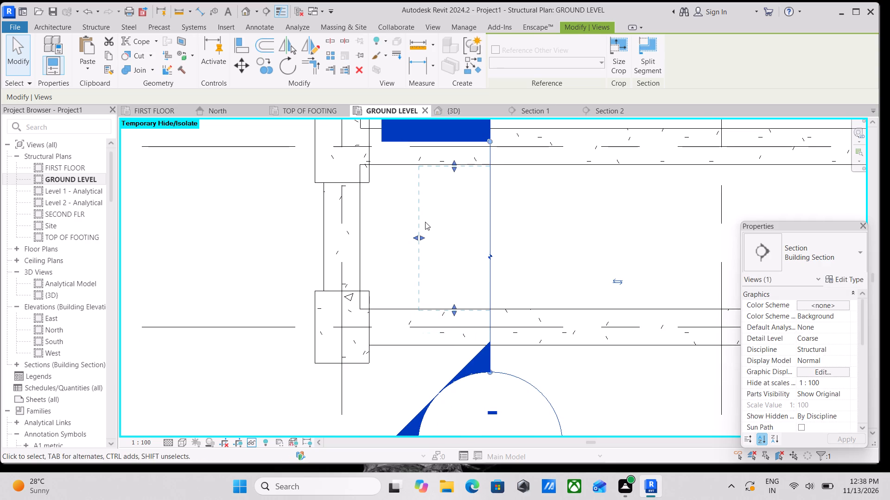
# Open the view of the new section.
pyautogui.rightClick(425, 222)
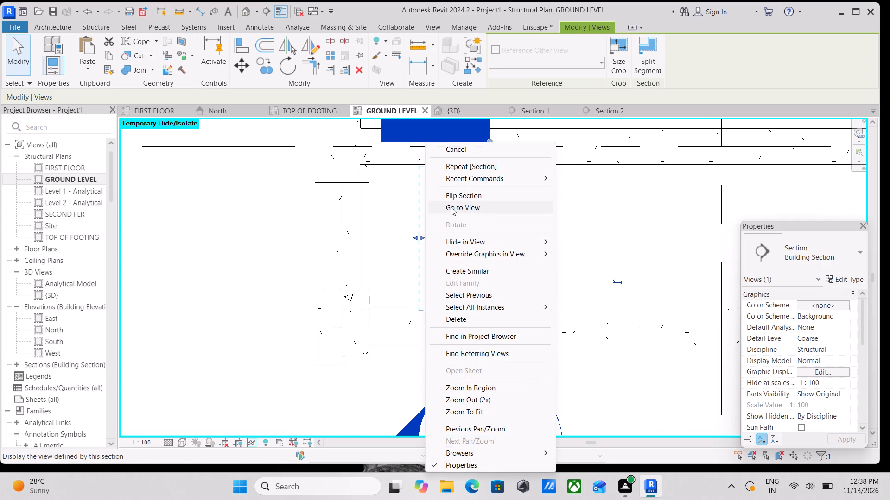
pyautogui.click(451, 207)
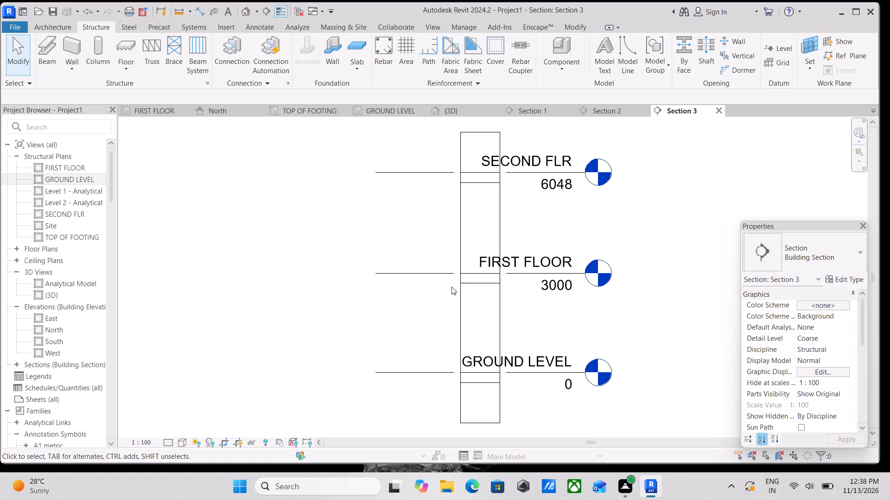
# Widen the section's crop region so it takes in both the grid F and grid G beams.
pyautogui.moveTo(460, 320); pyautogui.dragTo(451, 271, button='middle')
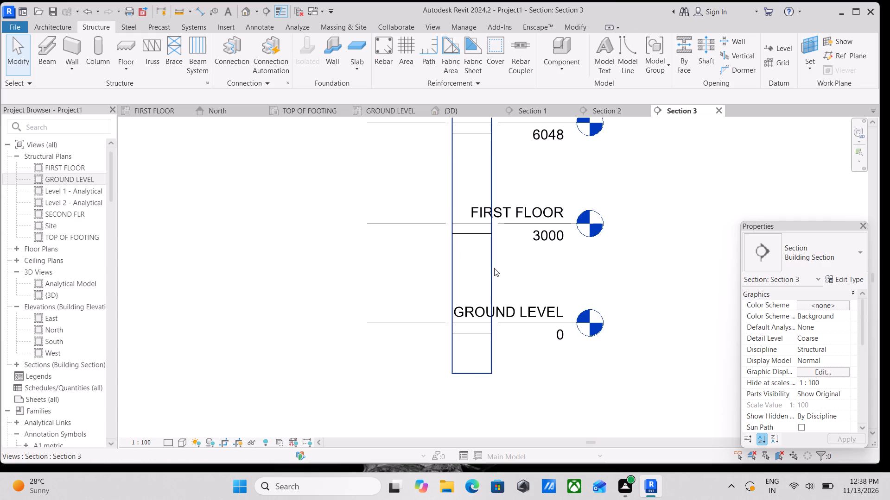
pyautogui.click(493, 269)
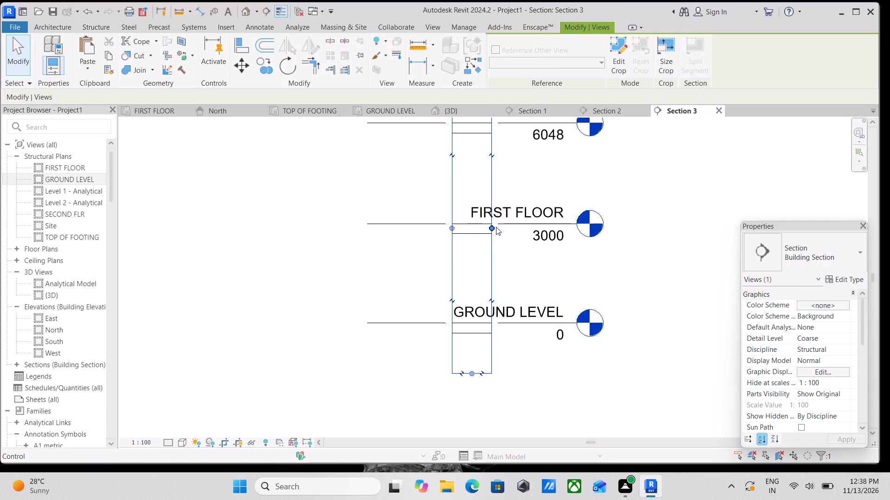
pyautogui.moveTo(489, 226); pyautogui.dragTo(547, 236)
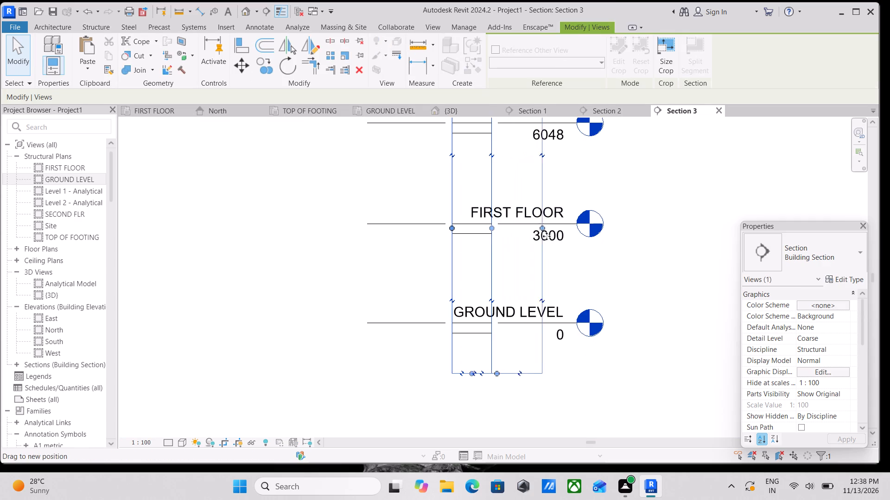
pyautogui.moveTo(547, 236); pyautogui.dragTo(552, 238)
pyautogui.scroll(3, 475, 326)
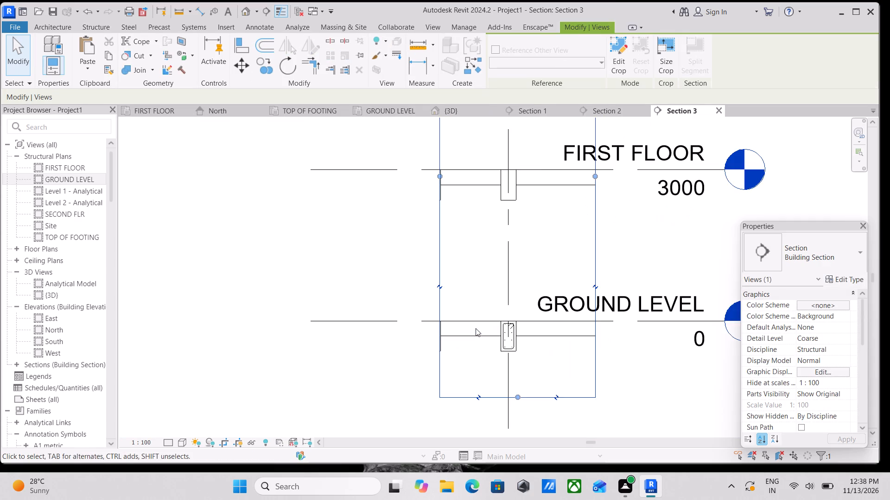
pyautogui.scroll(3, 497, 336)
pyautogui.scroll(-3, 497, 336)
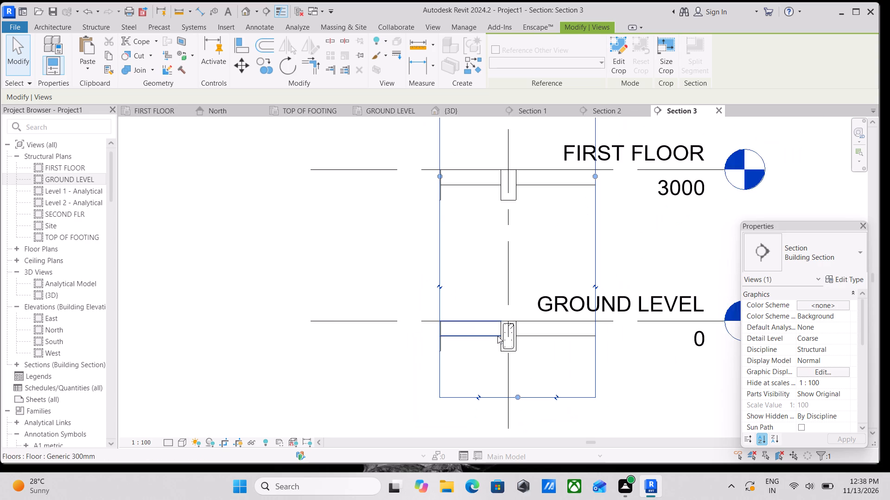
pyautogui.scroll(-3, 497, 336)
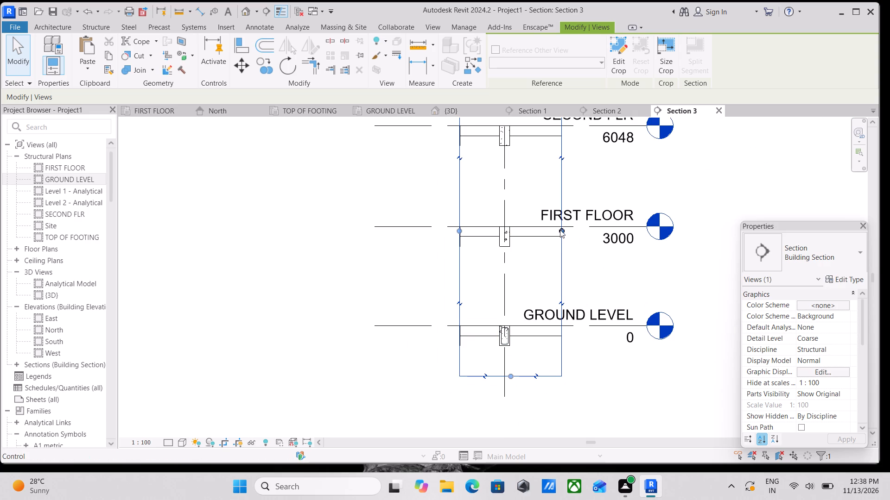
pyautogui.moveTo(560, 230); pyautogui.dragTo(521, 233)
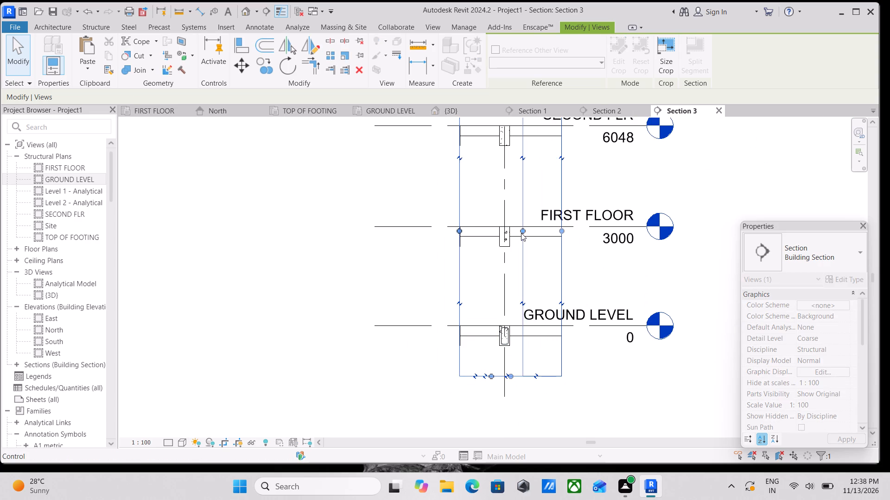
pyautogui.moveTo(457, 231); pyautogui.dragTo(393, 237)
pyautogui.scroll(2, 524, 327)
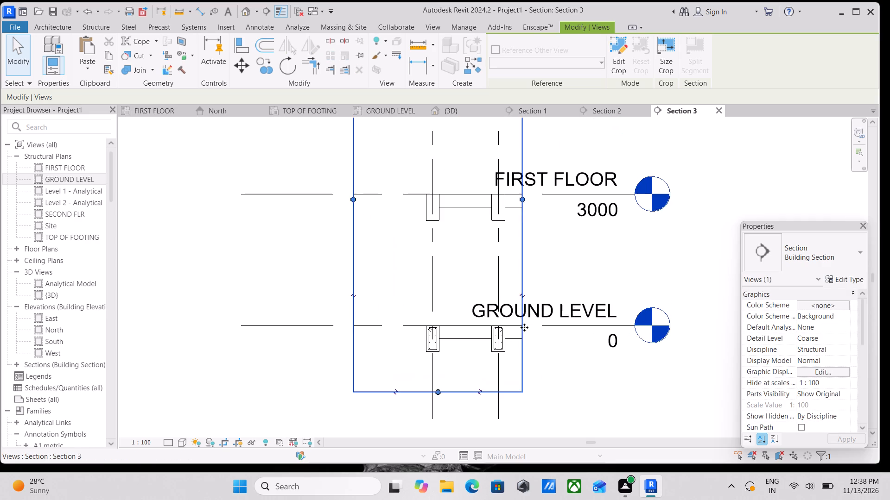
# Select and inspect the GROUND LEVEL floor slab between the grid G and grid F beams in the section.
pyautogui.moveTo(524, 327); pyautogui.dragTo(485, 386, button='middle')
pyautogui.click(436, 392)
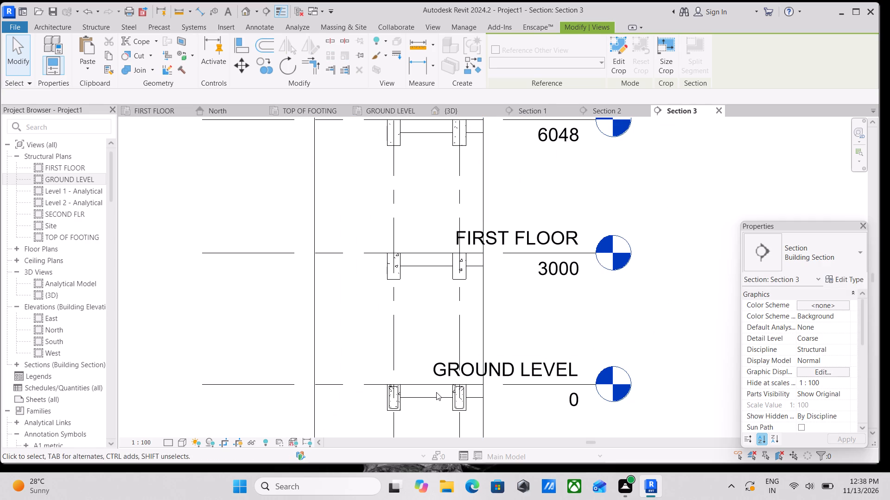
pyautogui.click(429, 400)
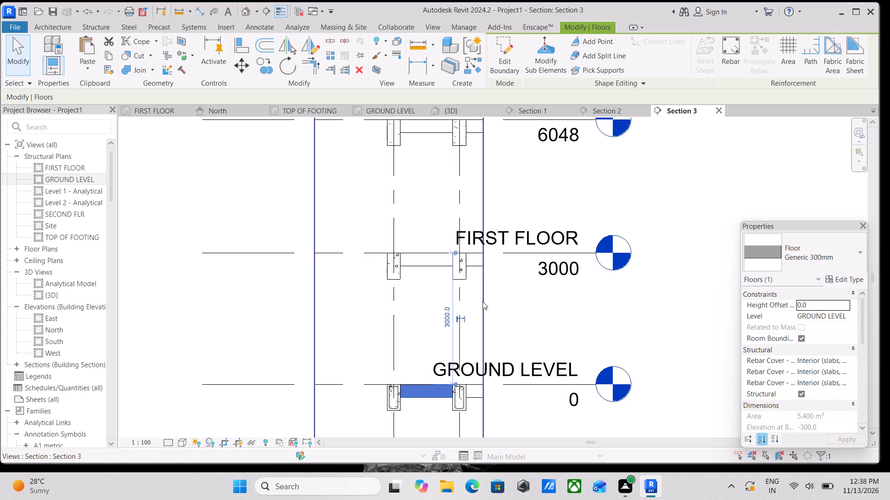
pyautogui.scroll(2, 425, 379)
pyautogui.moveTo(414, 394); pyautogui.dragTo(394, 380, button='middle')
pyautogui.scroll(1, 394, 380)
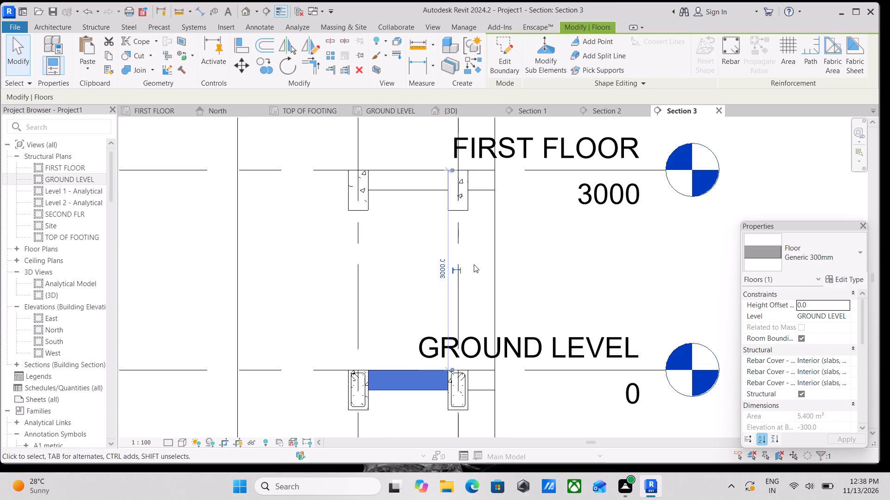
# Extend the section's crop region from the grid F side past grids E and D to include the grid D beams.
pyautogui.click(496, 272)
pyautogui.scroll(-2, 496, 272)
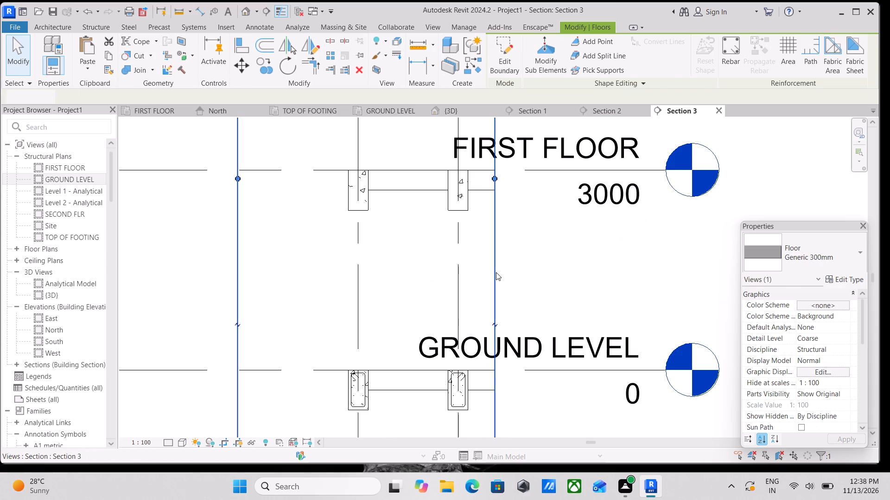
pyautogui.moveTo(496, 200); pyautogui.dragTo(531, 206)
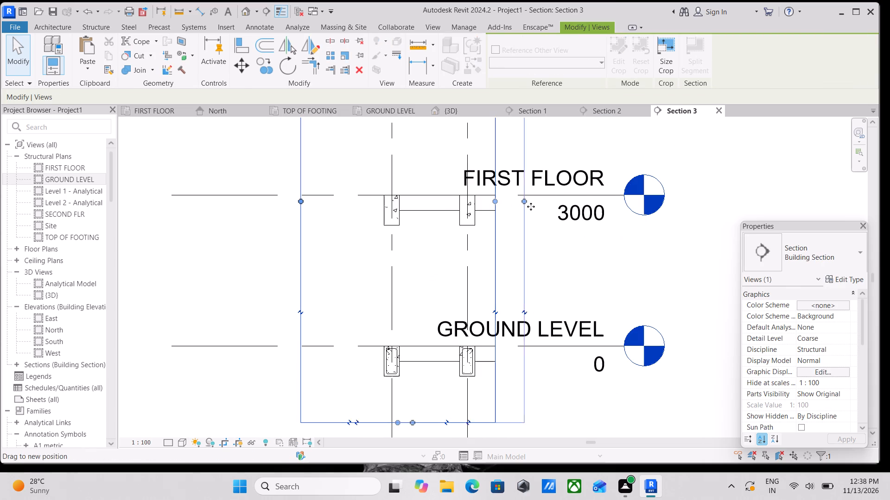
pyautogui.moveTo(531, 206); pyautogui.dragTo(596, 225)
pyautogui.moveTo(606, 244); pyautogui.dragTo(547, 250, button='middle')
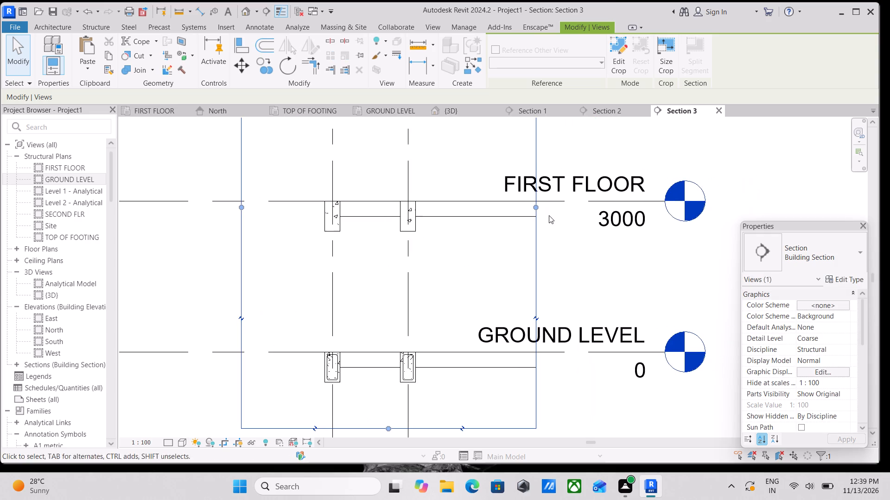
pyautogui.moveTo(534, 207); pyautogui.dragTo(608, 220)
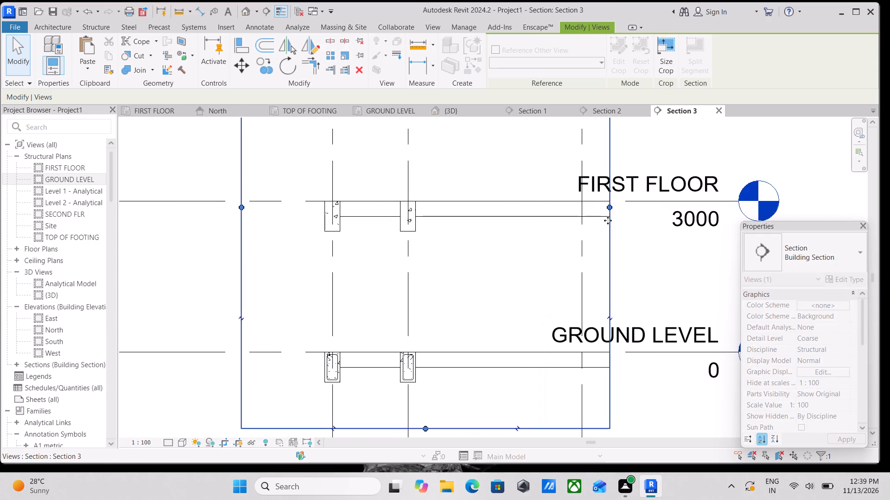
pyautogui.moveTo(594, 258); pyautogui.dragTo(490, 259, button='middle')
pyautogui.moveTo(508, 206); pyautogui.dragTo(553, 211)
pyautogui.moveTo(391, 300); pyautogui.dragTo(425, 293, button='middle')
pyautogui.scroll(3, 344, 377)
pyautogui.middleClick(385, 361)
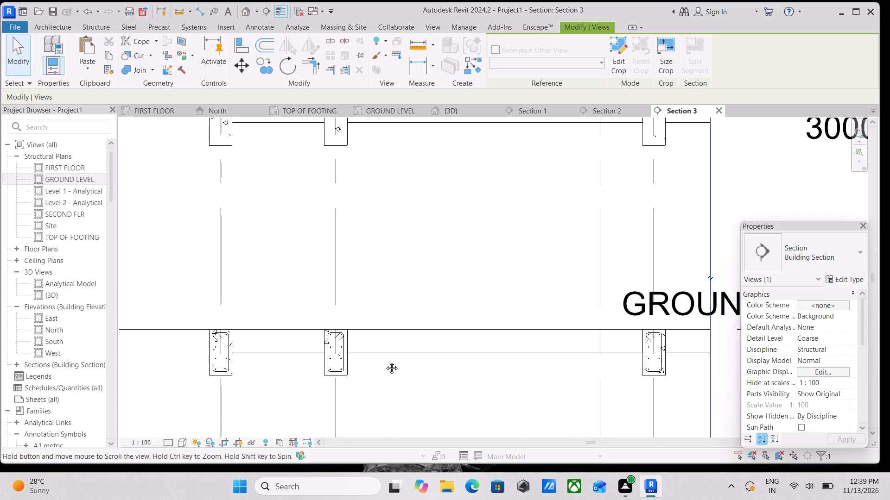
# Trim the section's crop region to the ground-level beams, with one side between grids G and F and the top below FIRST FLOOR.
pyautogui.scroll(-4, 385, 361)
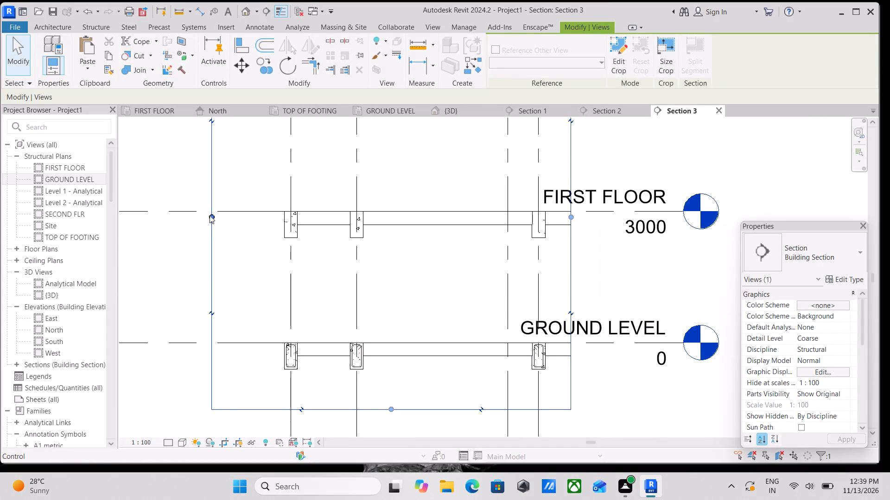
pyautogui.moveTo(210, 215); pyautogui.dragTo(320, 240)
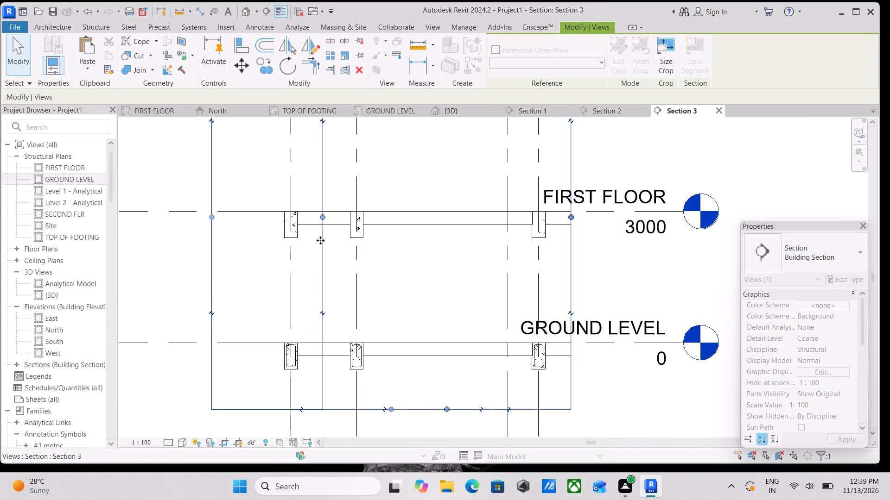
pyautogui.scroll(1, 360, 328)
pyautogui.scroll(-2, 398, 304)
pyautogui.moveTo(398, 304); pyautogui.dragTo(388, 424, button='middle')
pyautogui.scroll(-1, 398, 304)
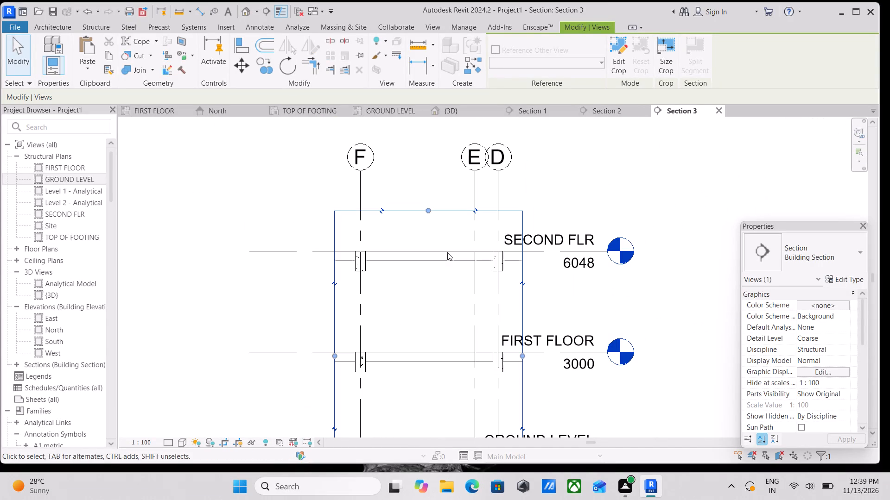
pyautogui.moveTo(427, 208); pyautogui.dragTo(425, 368)
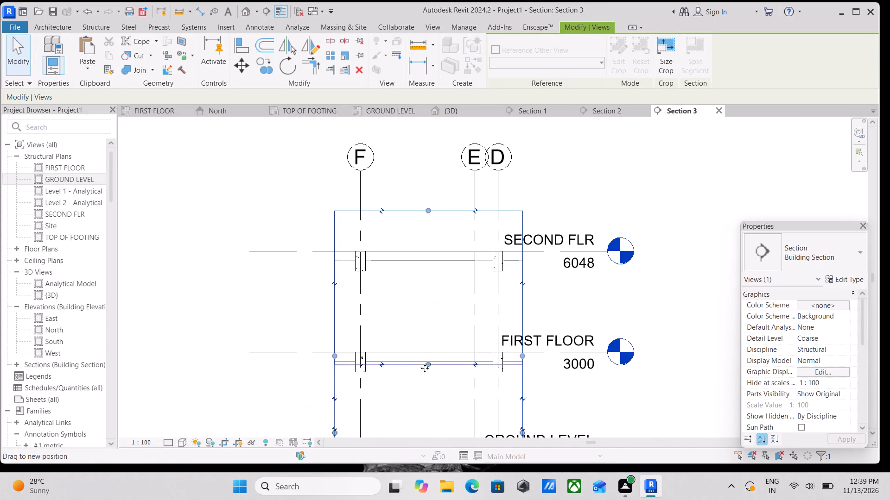
pyautogui.moveTo(425, 368); pyautogui.dragTo(425, 370)
pyautogui.moveTo(425, 372); pyautogui.dragTo(437, 247, button='middle')
pyautogui.scroll(3, 439, 362)
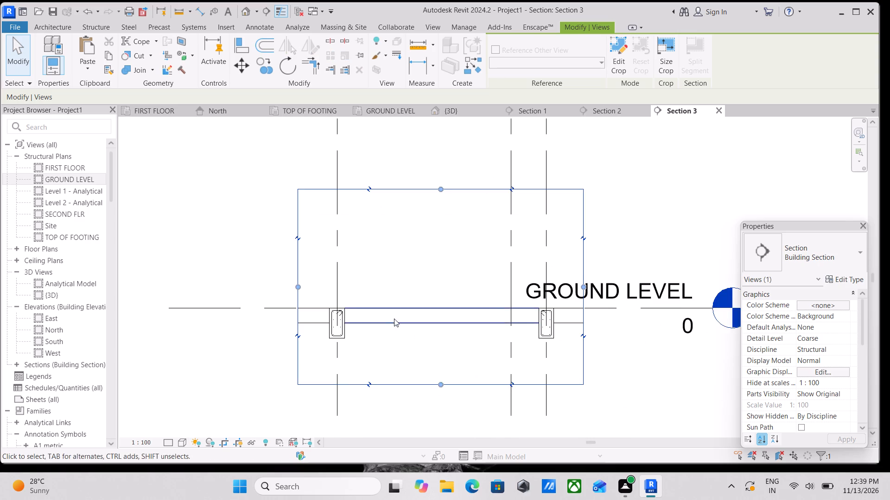
pyautogui.scroll(6, 385, 312)
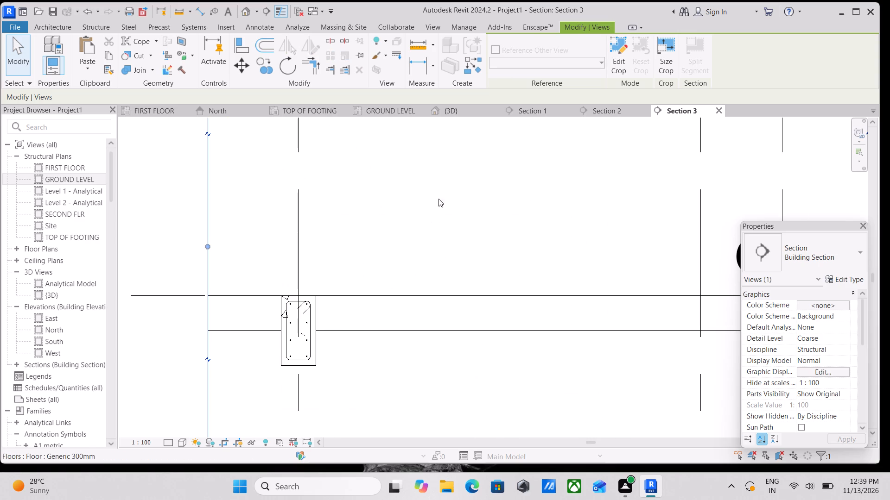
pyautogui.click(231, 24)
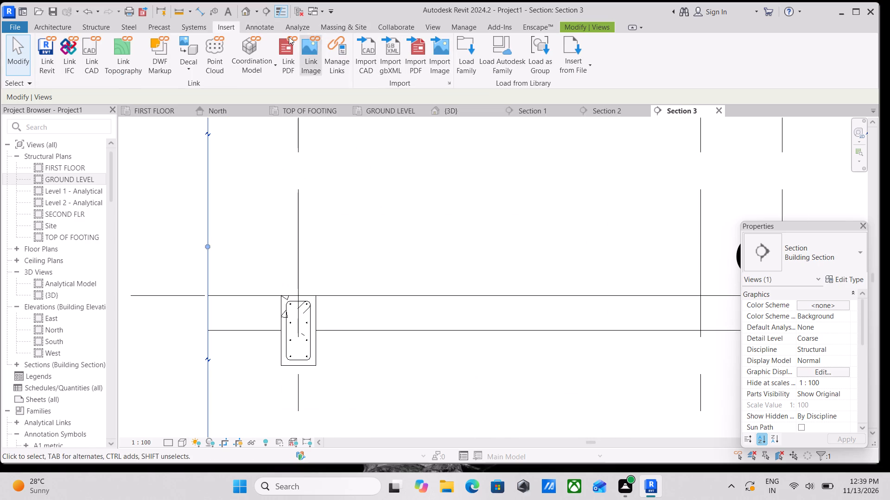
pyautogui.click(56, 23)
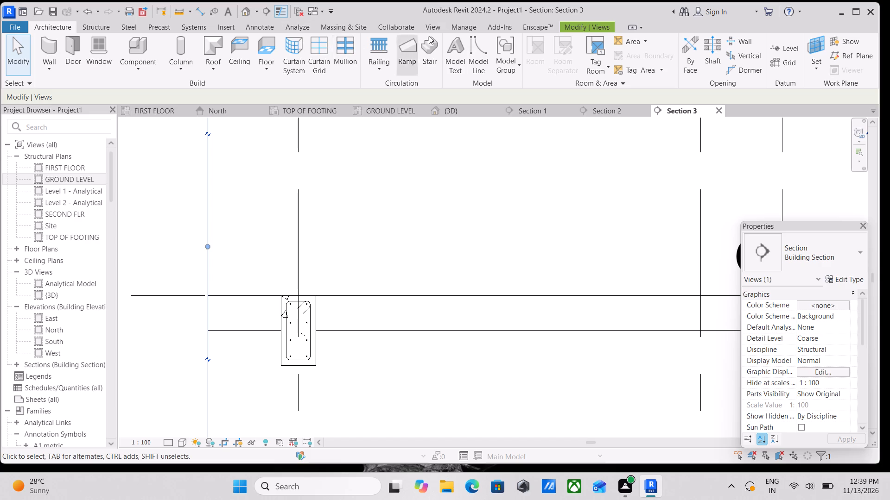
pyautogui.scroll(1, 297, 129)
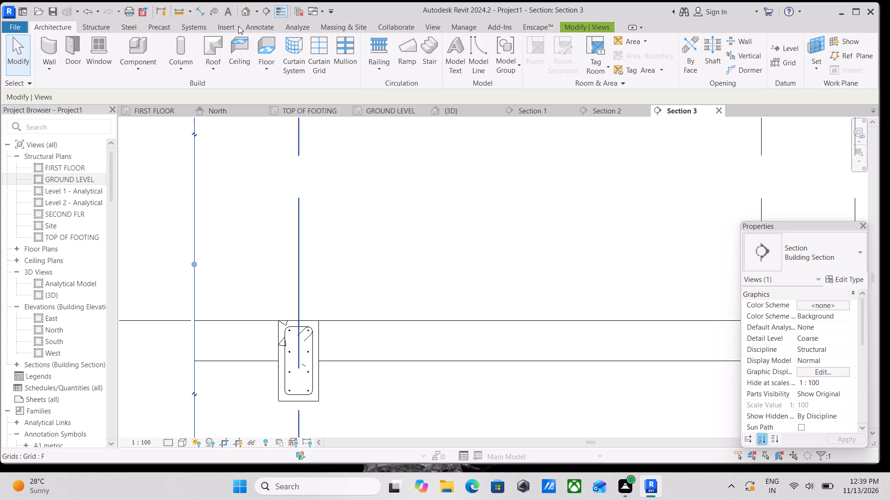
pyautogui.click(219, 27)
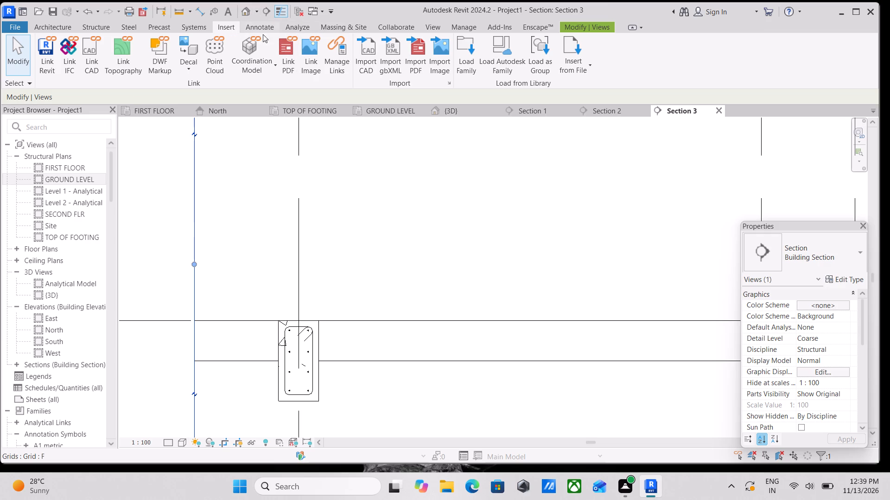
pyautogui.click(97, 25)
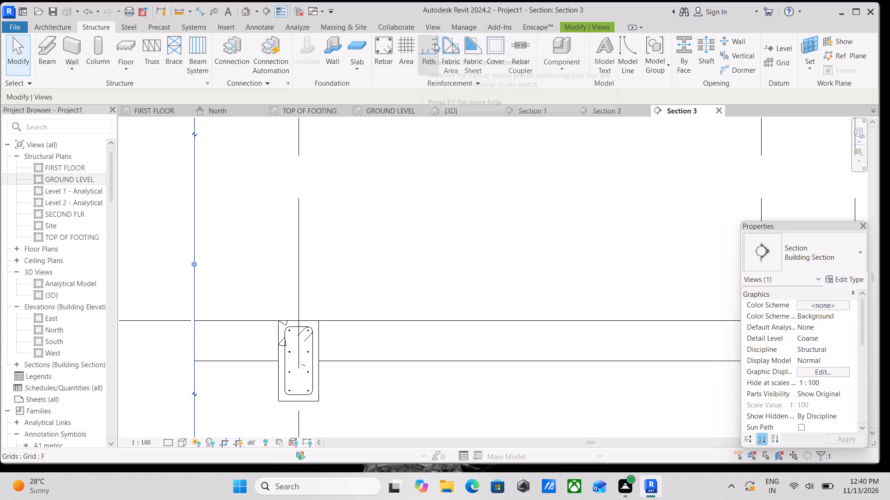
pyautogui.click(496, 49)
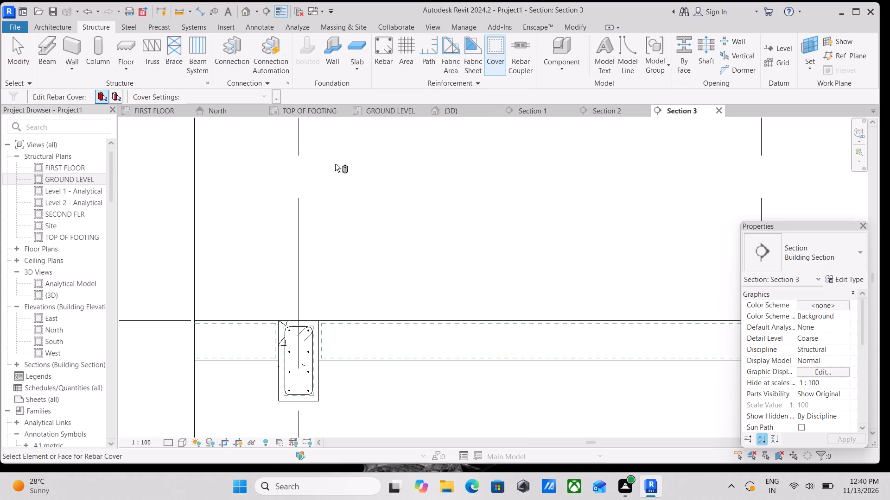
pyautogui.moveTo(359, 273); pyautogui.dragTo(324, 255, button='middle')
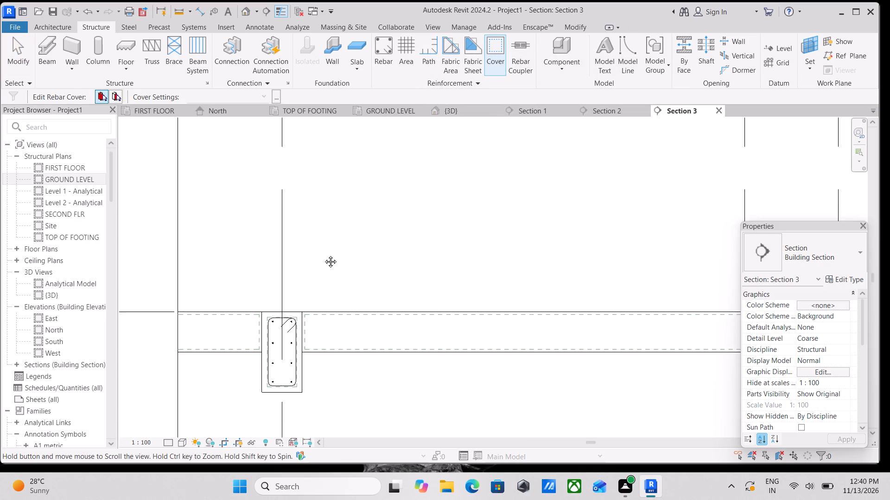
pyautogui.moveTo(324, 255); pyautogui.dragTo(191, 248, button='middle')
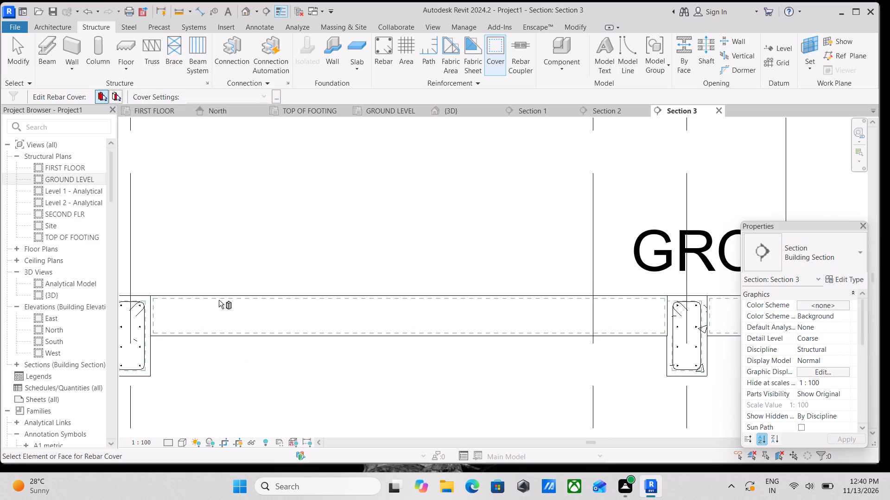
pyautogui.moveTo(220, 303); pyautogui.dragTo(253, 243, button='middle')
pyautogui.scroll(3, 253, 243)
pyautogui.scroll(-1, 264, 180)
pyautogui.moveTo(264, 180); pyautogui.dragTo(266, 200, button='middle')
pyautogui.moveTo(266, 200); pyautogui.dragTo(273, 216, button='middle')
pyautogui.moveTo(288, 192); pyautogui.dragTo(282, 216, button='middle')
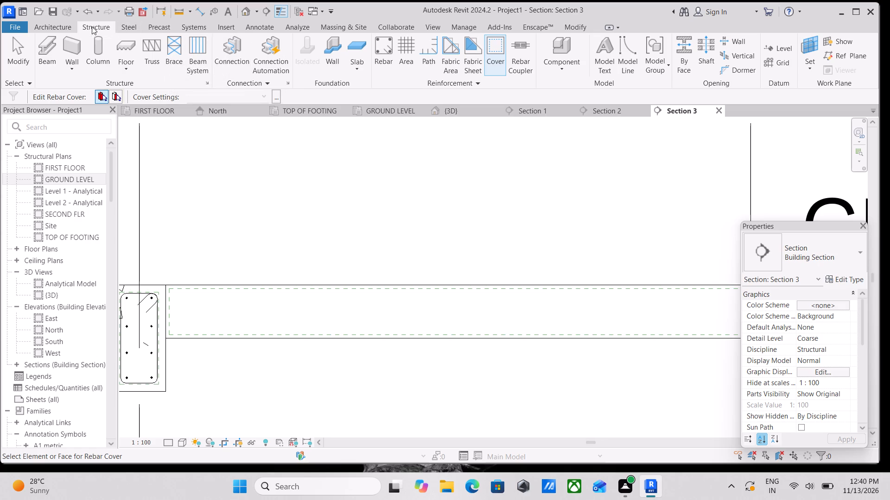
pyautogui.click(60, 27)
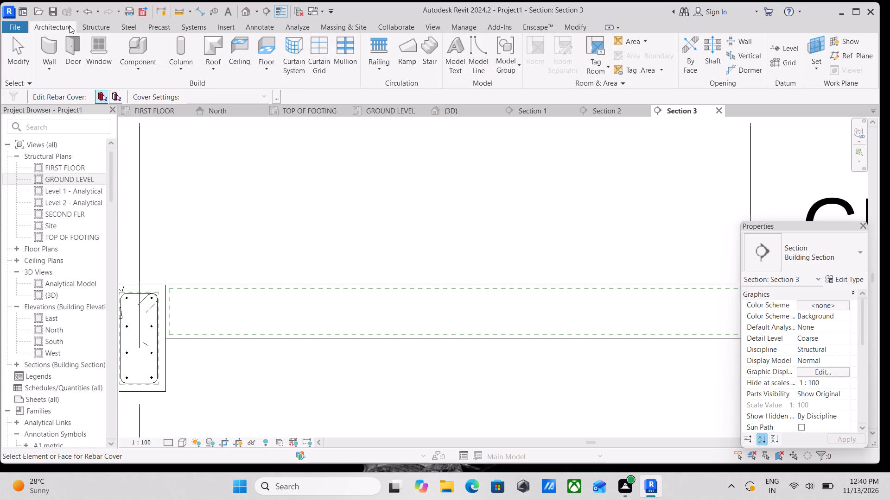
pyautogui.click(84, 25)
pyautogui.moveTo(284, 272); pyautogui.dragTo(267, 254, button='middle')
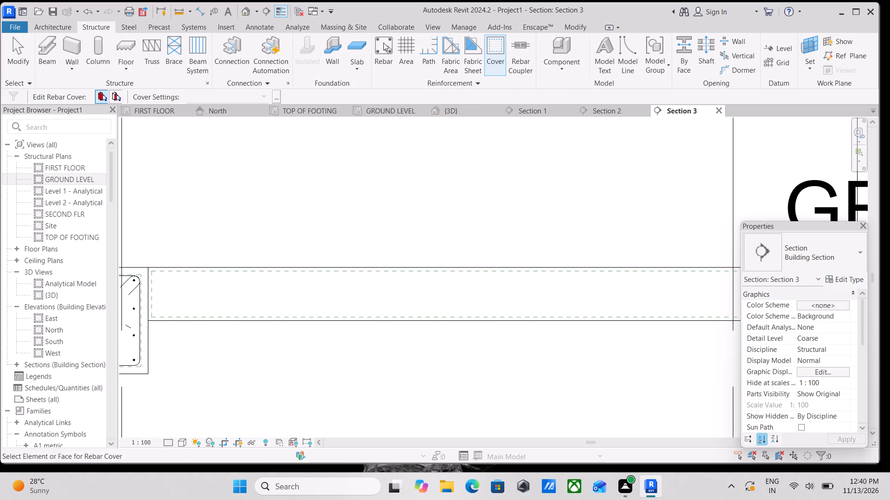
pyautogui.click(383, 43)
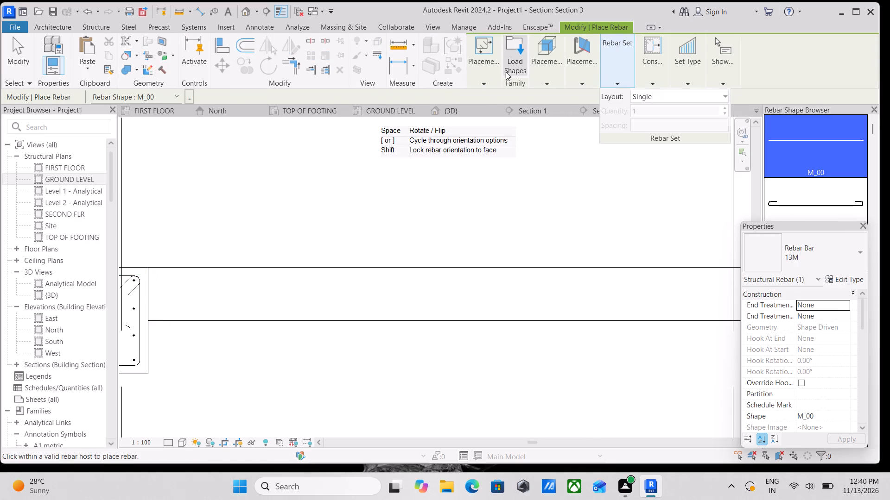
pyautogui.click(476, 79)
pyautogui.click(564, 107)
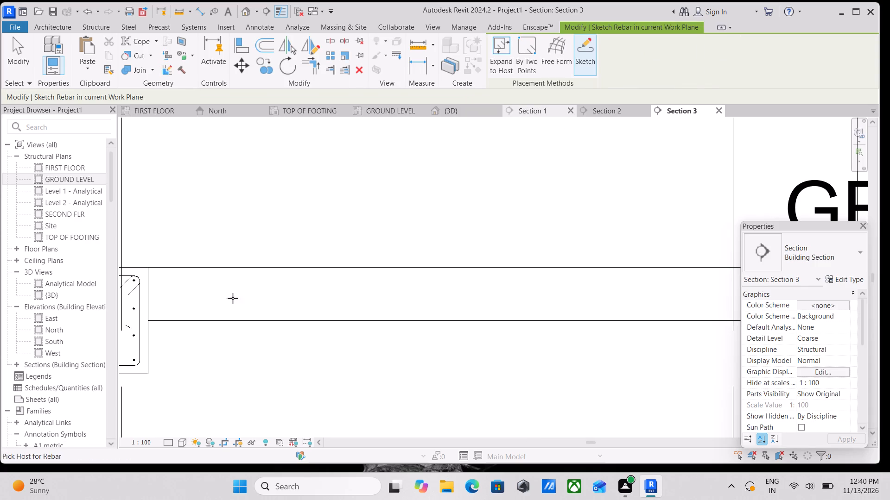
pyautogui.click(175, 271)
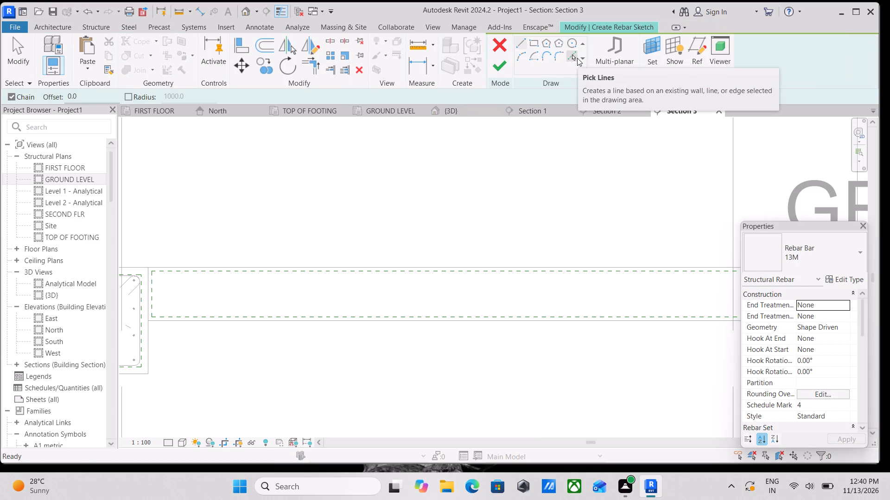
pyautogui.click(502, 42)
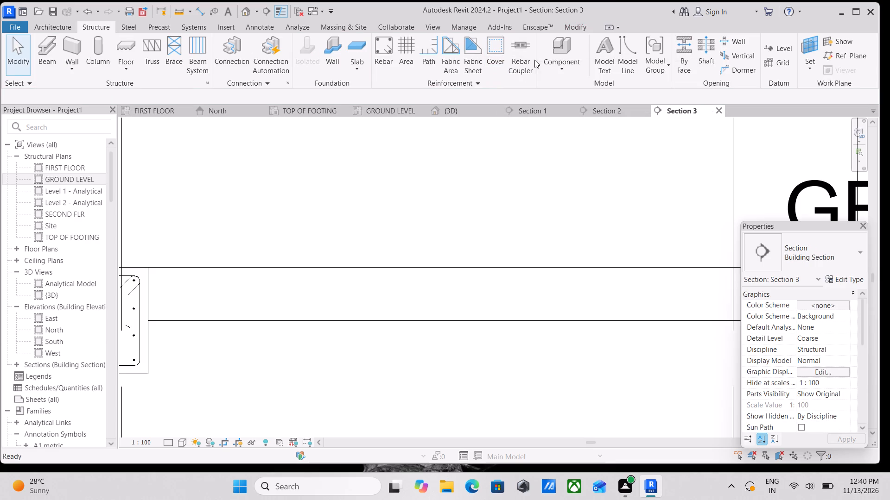
# Start a sketched 13M rebar in the ground-level slab with a 920 mm horizontal segment from the grid F beam and a 240 mm downward slope at 35°.
pyautogui.click(383, 50)
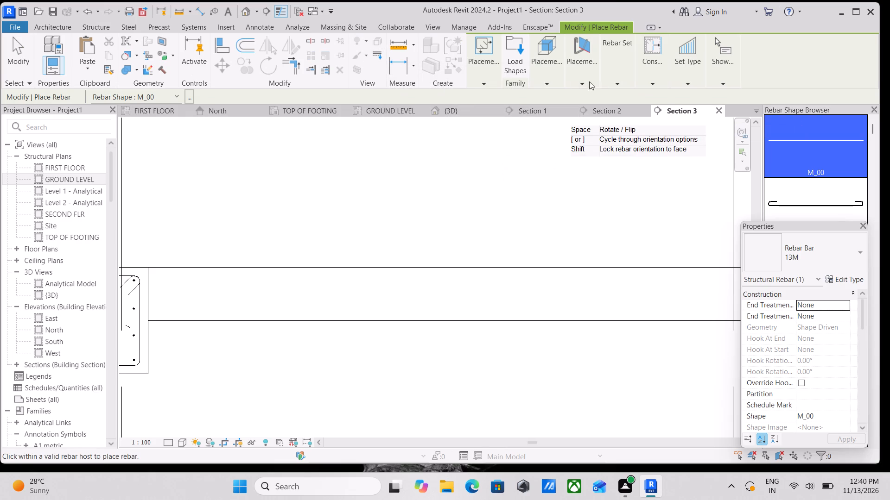
pyautogui.click(481, 83)
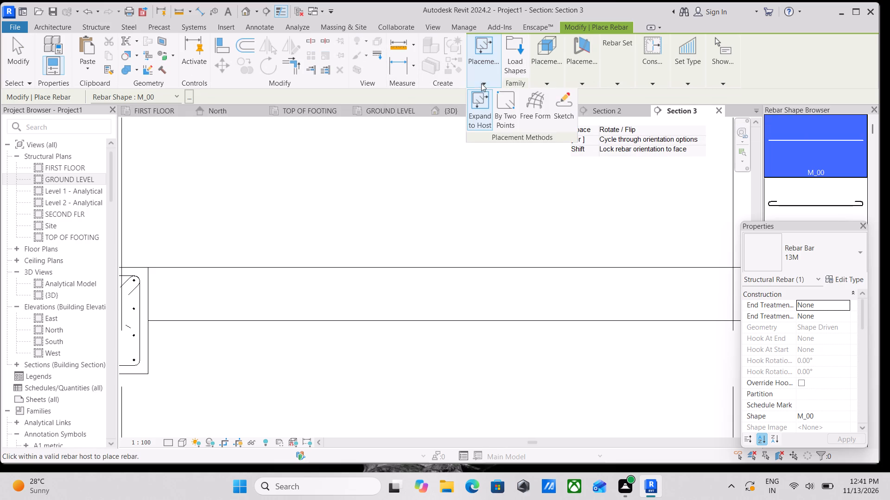
pyautogui.click(568, 108)
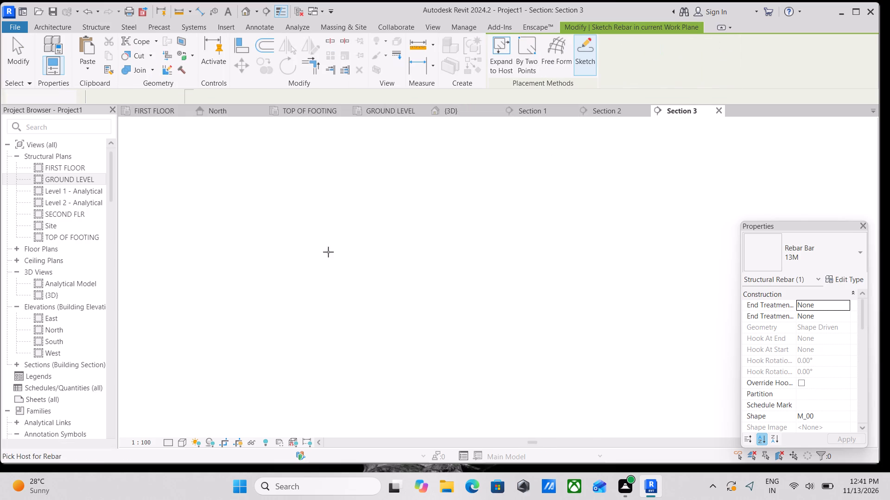
pyautogui.moveTo(215, 288); pyautogui.dragTo(267, 269, button='middle')
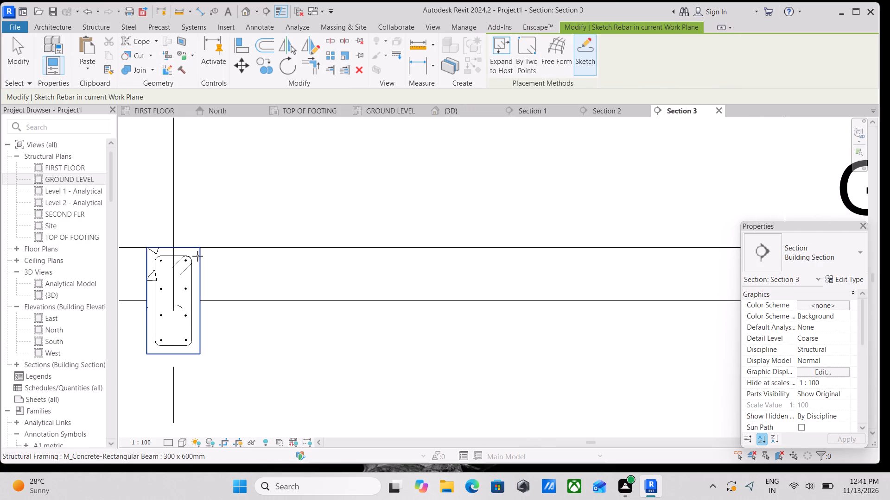
pyautogui.scroll(1, 204, 258)
pyautogui.click(242, 245)
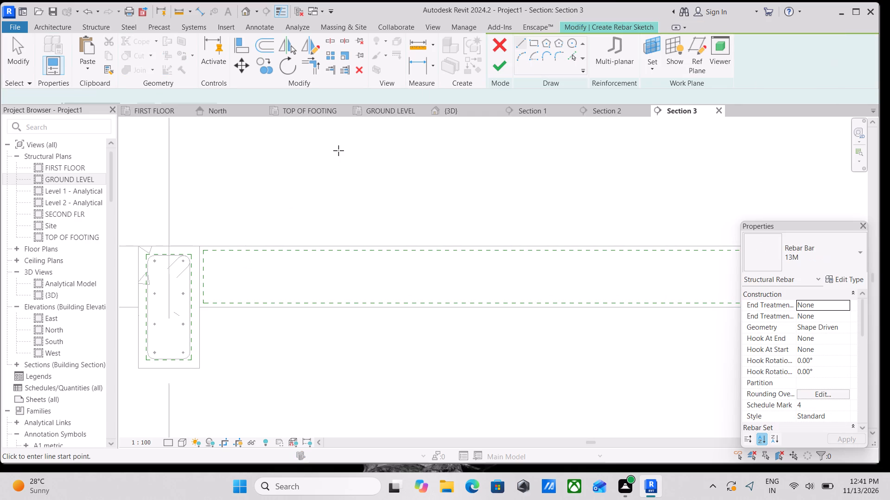
pyautogui.click(206, 263)
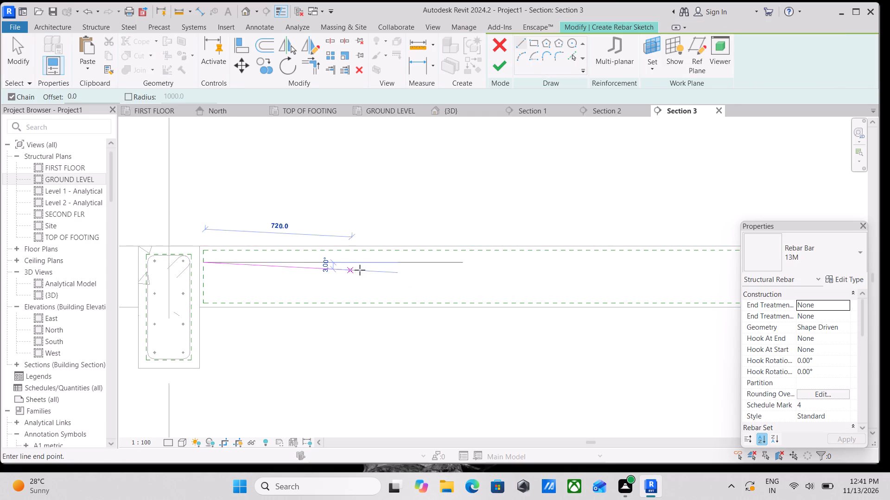
pyautogui.click(390, 262)
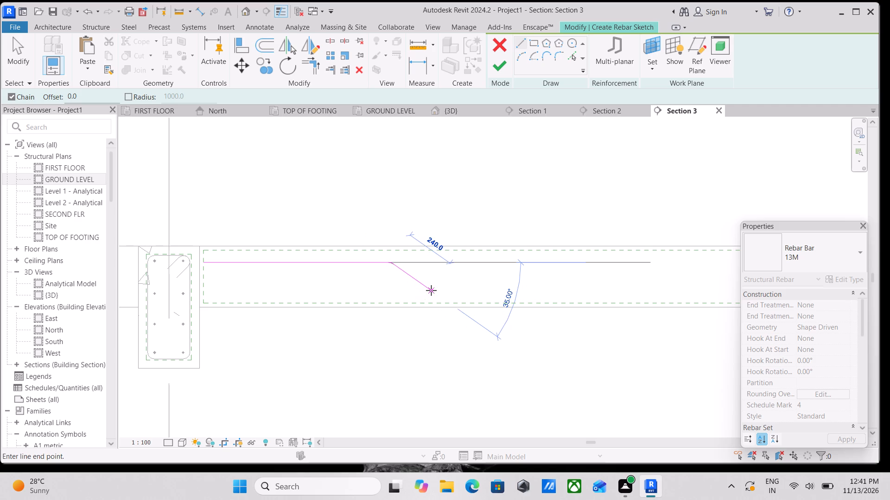
pyautogui.click(431, 290)
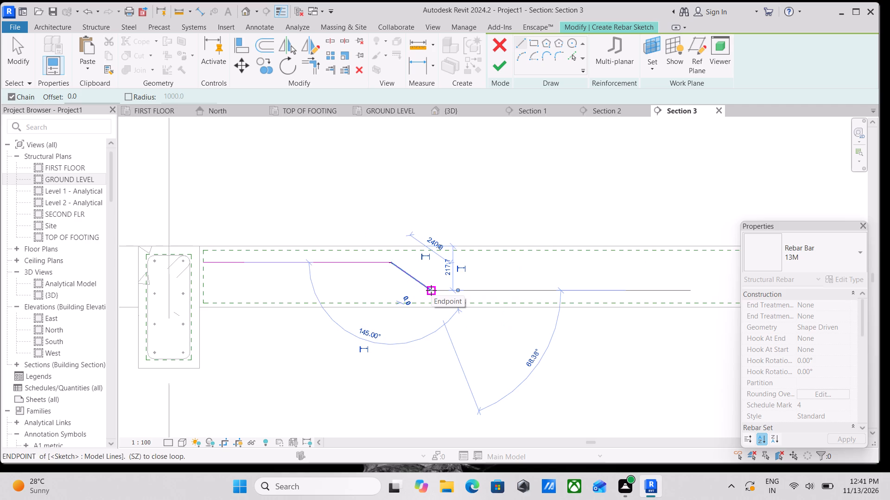
pyautogui.press('Escape')
pyautogui.press('Escape')
# Mirror a copy of the horizontal and sloping rebar segments about a vertical axis drawn at about the middle of the slab span.
pyautogui.scroll(2, 448, 257)
pyautogui.moveTo(446, 257); pyautogui.dragTo(427, 251, button='middle')
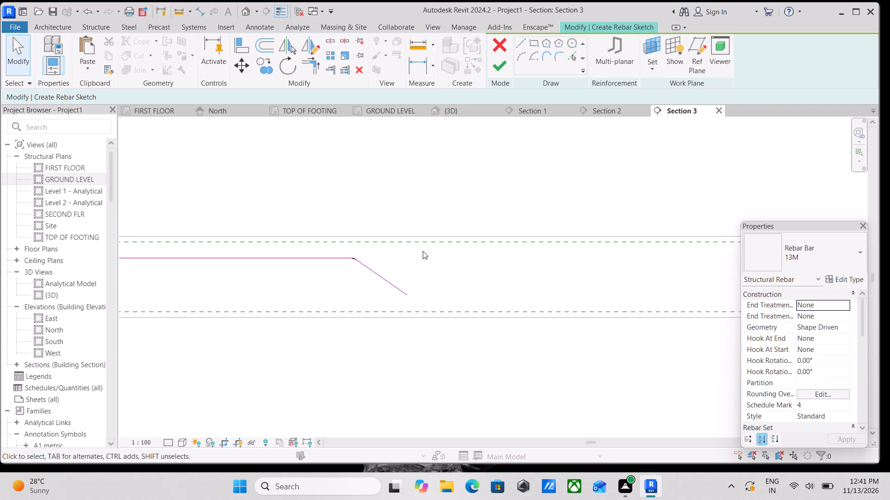
pyautogui.keyDown('ctrl'); pyautogui.click(305, 256); pyautogui.keyUp('ctrl')
pyautogui.keyDown('ctrl'); pyautogui.click(383, 277); pyautogui.keyUp('ctrl')
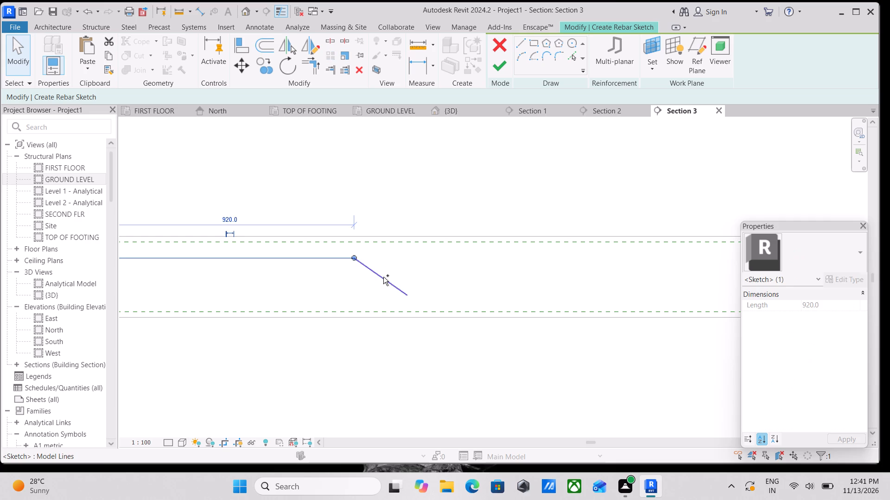
pyautogui.moveTo(478, 263); pyautogui.dragTo(323, 254, button='middle')
pyautogui.scroll(1, 349, 256)
pyautogui.scroll(-4, 323, 254)
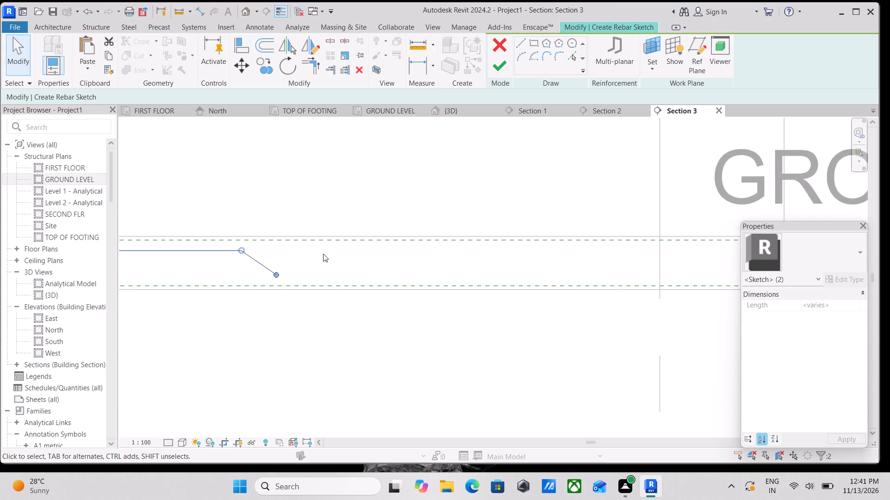
pyautogui.scroll(-3, 323, 254)
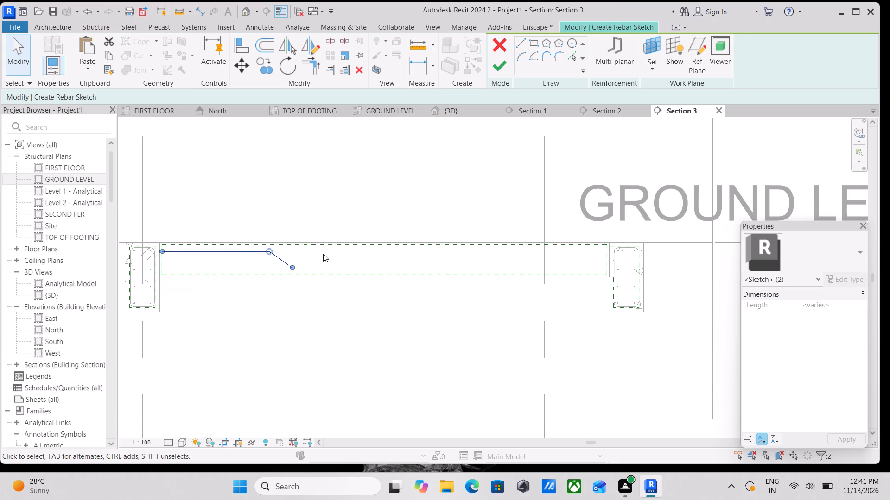
pyautogui.press('d')
pyautogui.scroll(-1, 323, 254)
pyautogui.press('m')
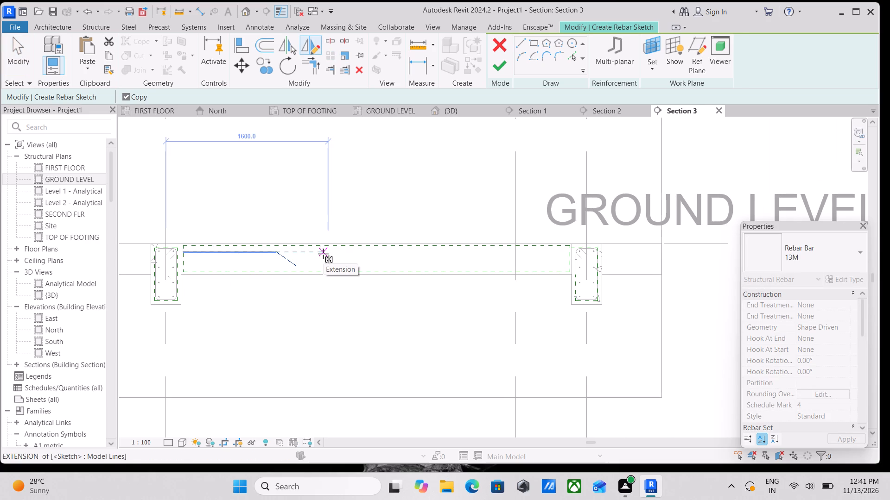
pyautogui.scroll(4, 331, 273)
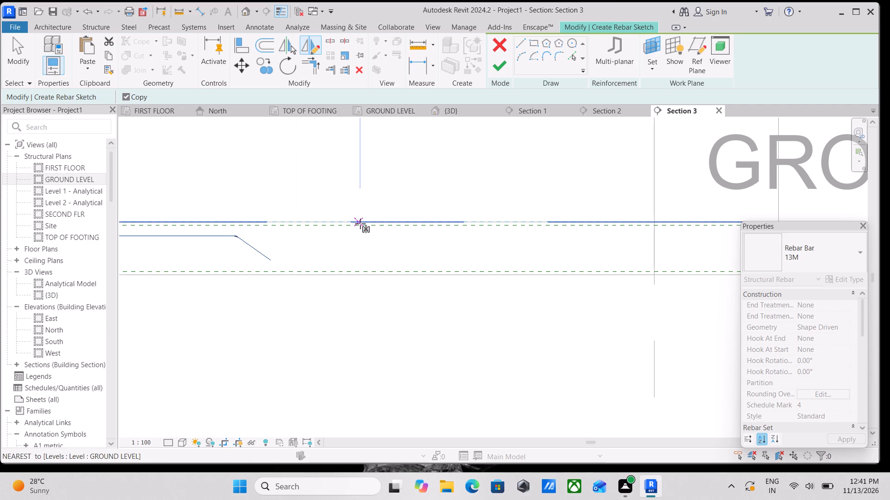
pyautogui.scroll(-4, 379, 224)
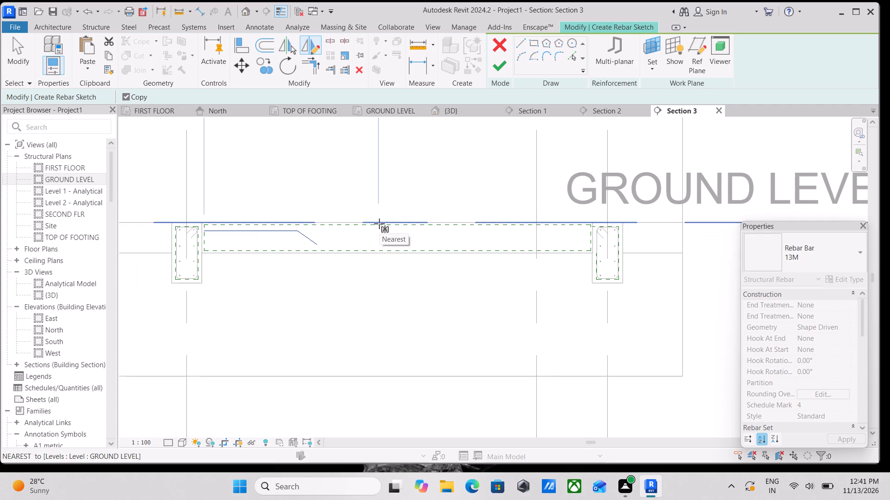
pyautogui.click(396, 221)
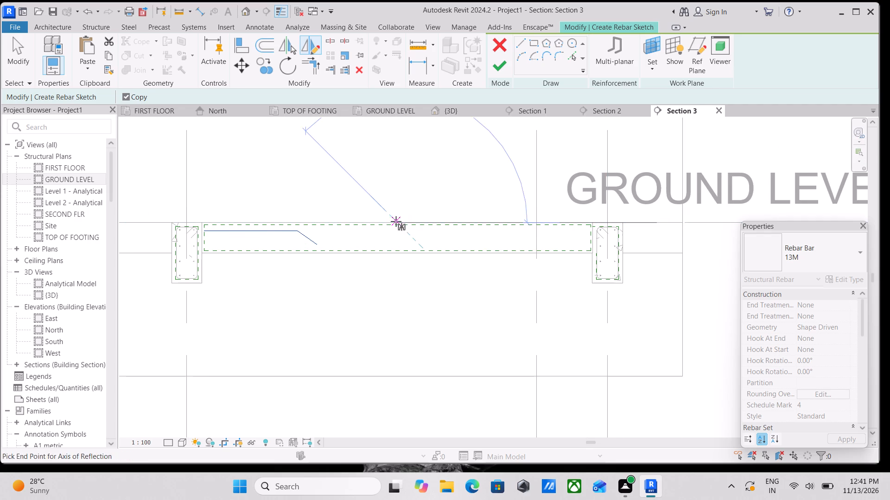
pyautogui.click(396, 289)
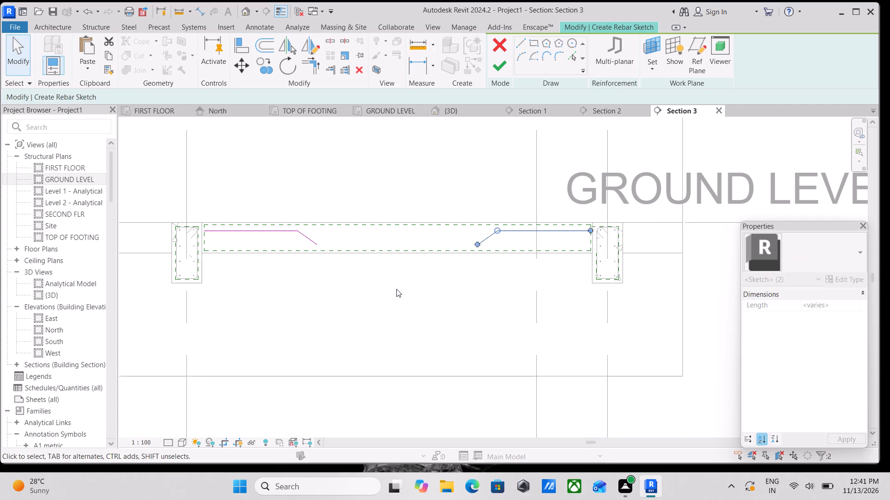
pyautogui.press('Escape')
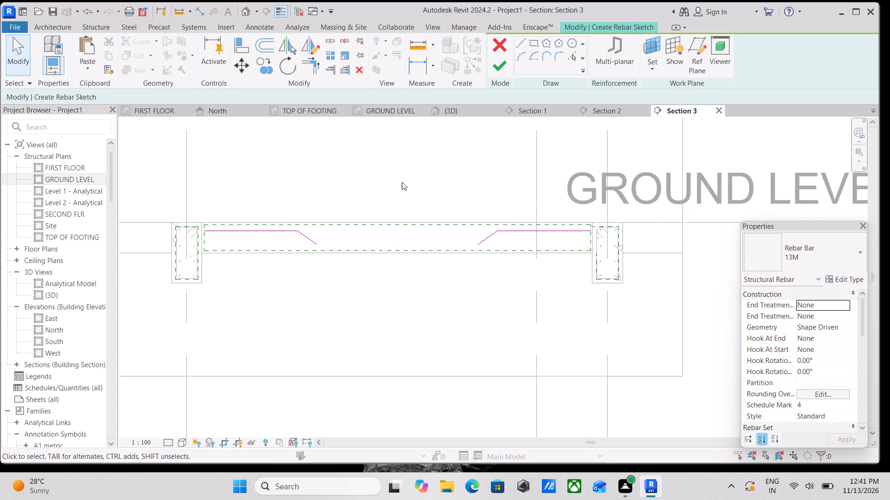
# Join the lower ends of the two sloping segments with a horizontal line about 1582 mm long and finish the rebar sketch.
pyautogui.click(516, 39)
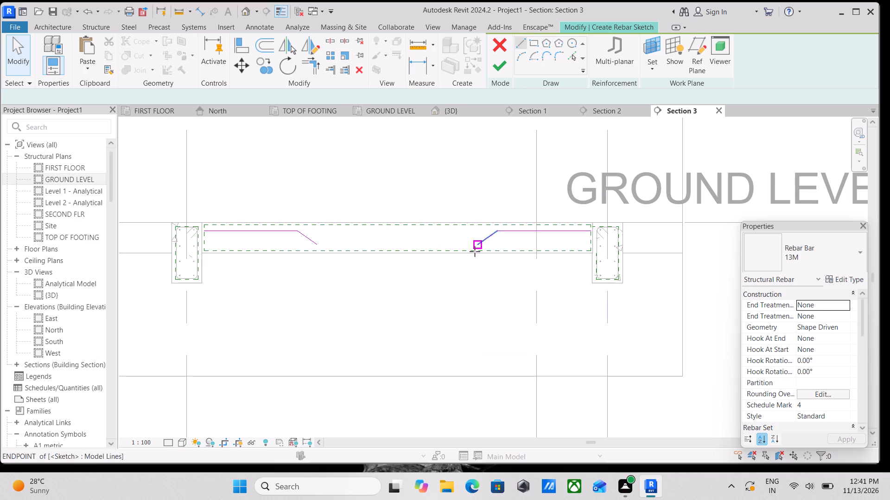
pyautogui.scroll(4, 472, 251)
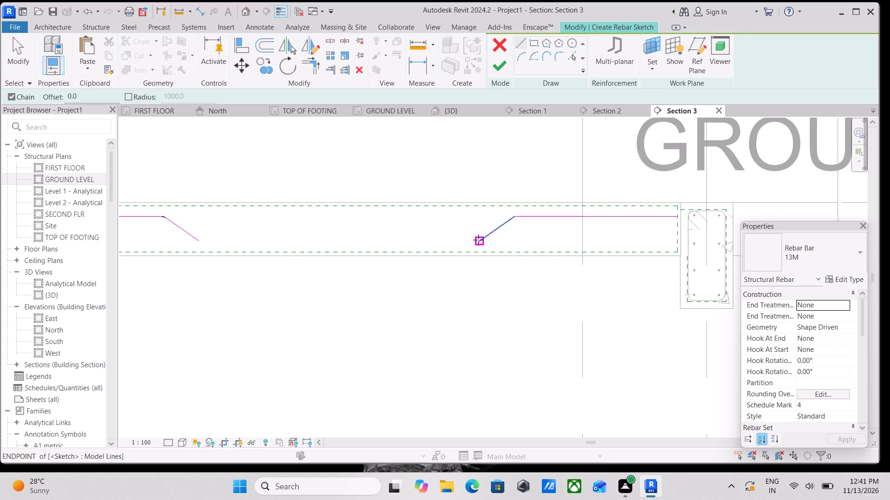
pyautogui.click(478, 240)
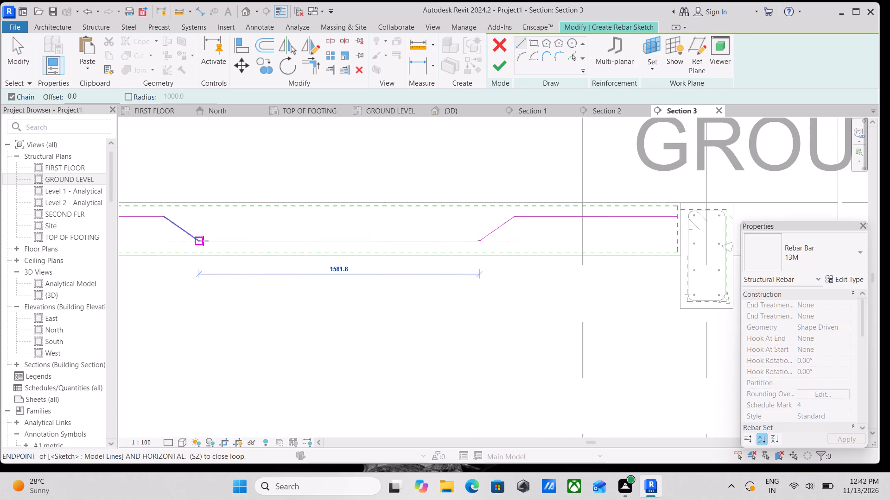
pyautogui.click(203, 241)
pyautogui.press('Escape')
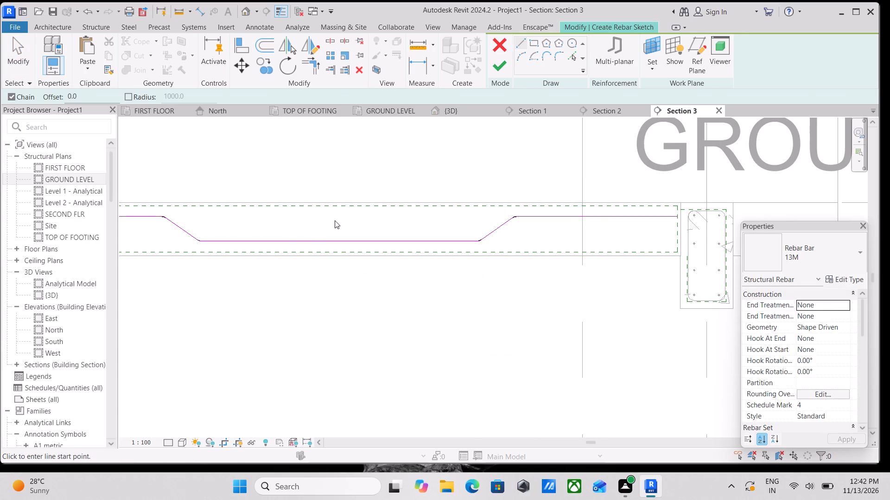
pyautogui.press('Escape')
pyautogui.scroll(-2, 335, 220)
pyautogui.scroll(-1, 499, 265)
pyautogui.moveTo(499, 265); pyautogui.dragTo(506, 236, button='middle')
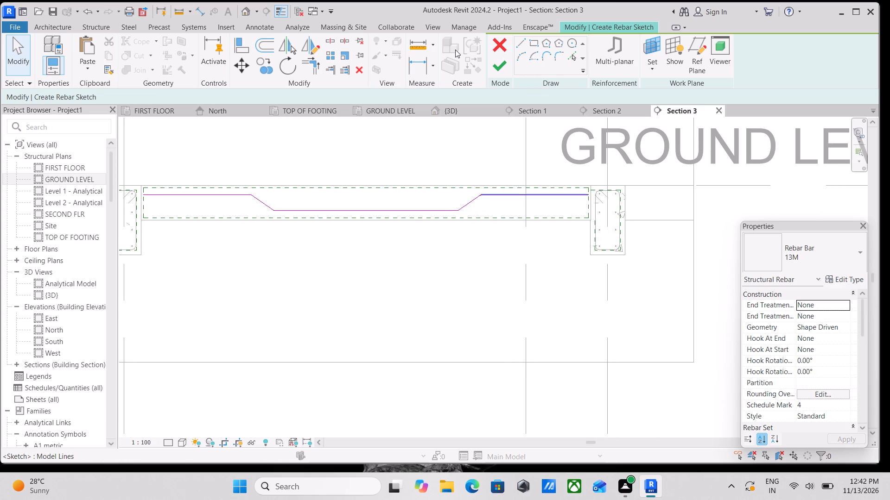
pyautogui.click(508, 62)
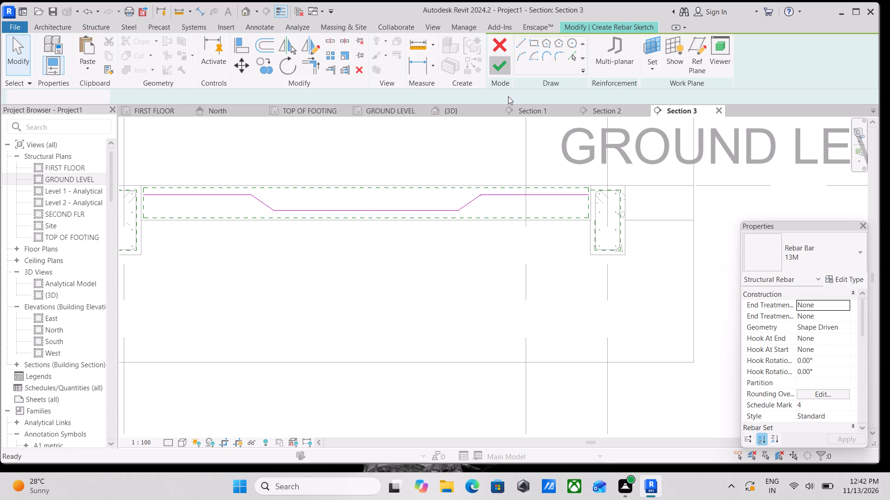
# Set the section view's detail level to Fine.
pyautogui.scroll(2, 361, 238)
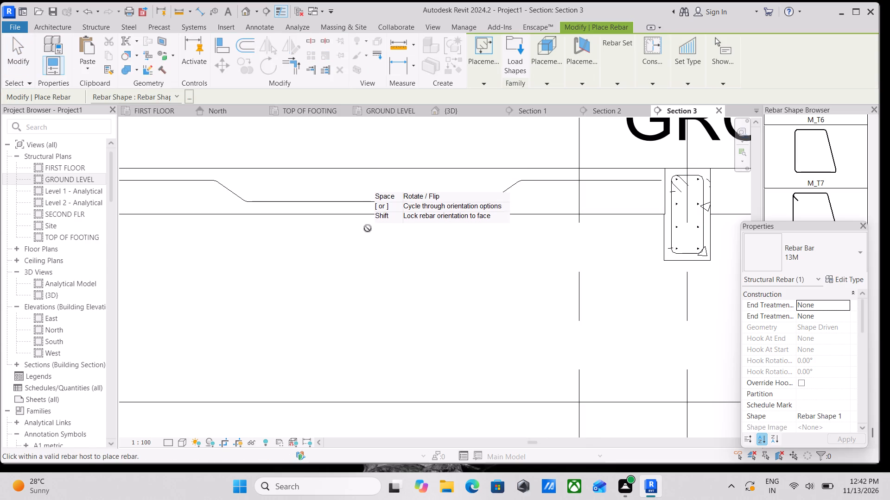
pyautogui.press('Escape')
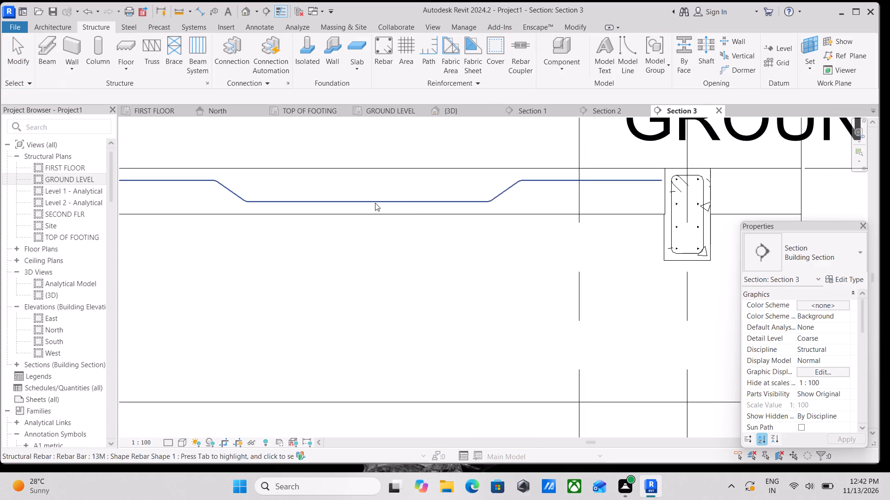
pyautogui.click(171, 445)
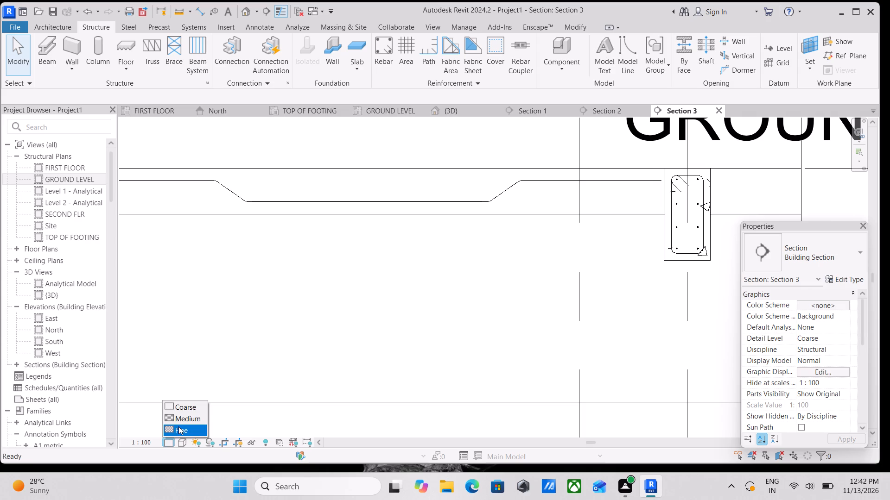
pyautogui.click(178, 426)
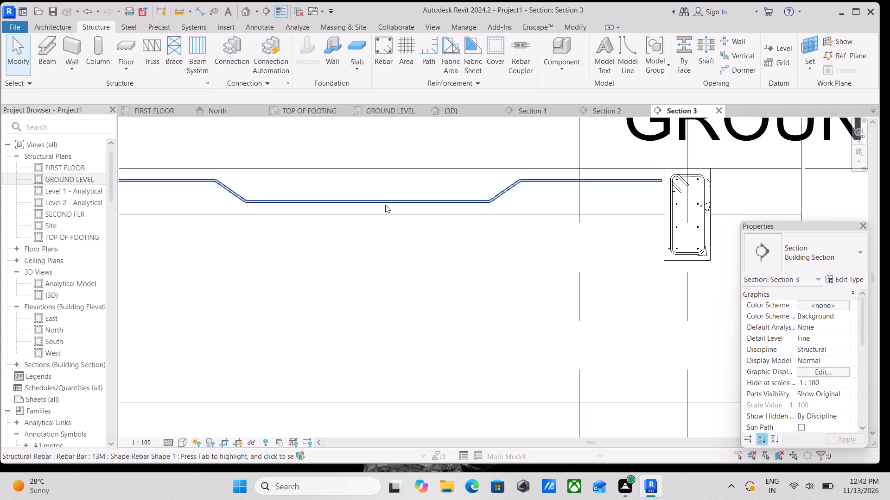
# Show the cranked slab bar unobscured in the {3D} view.
pyautogui.click(385, 205)
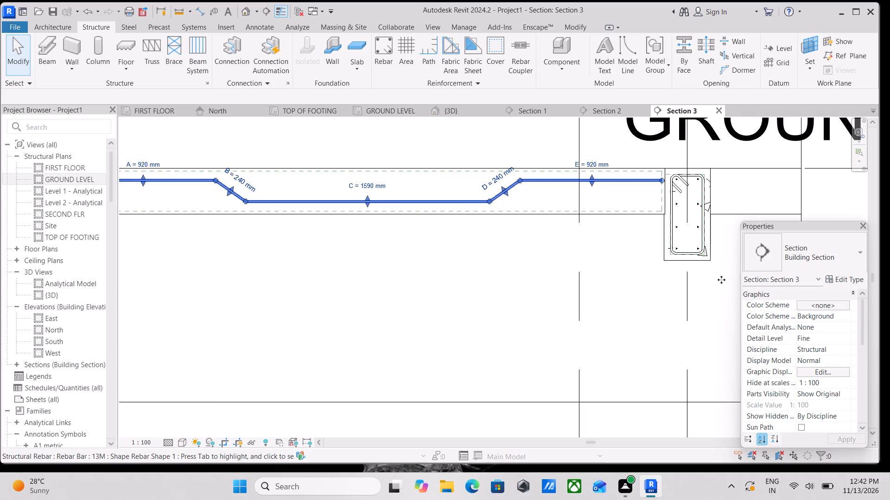
pyautogui.scroll(-2, 819, 349)
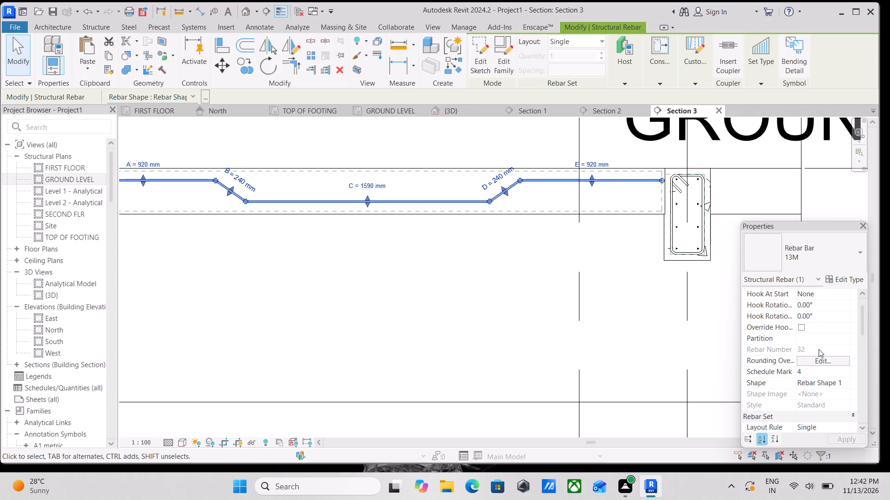
pyautogui.scroll(-3, 816, 377)
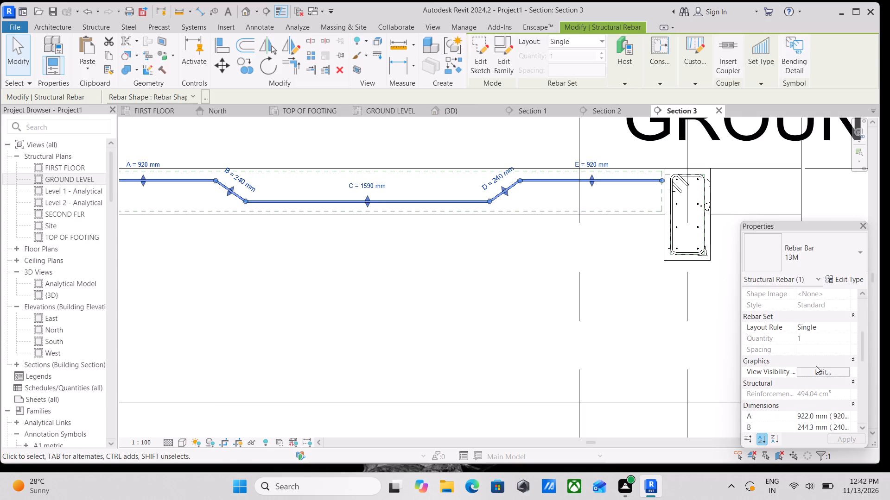
pyautogui.click(815, 370)
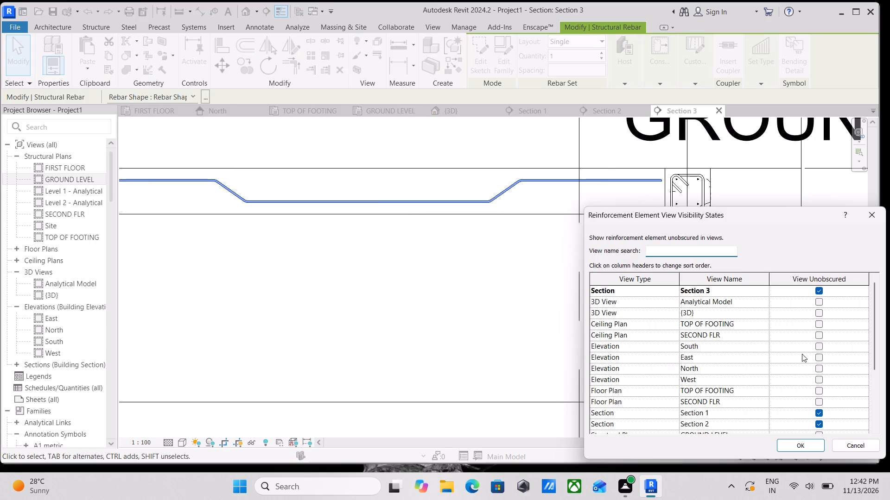
pyautogui.click(821, 313)
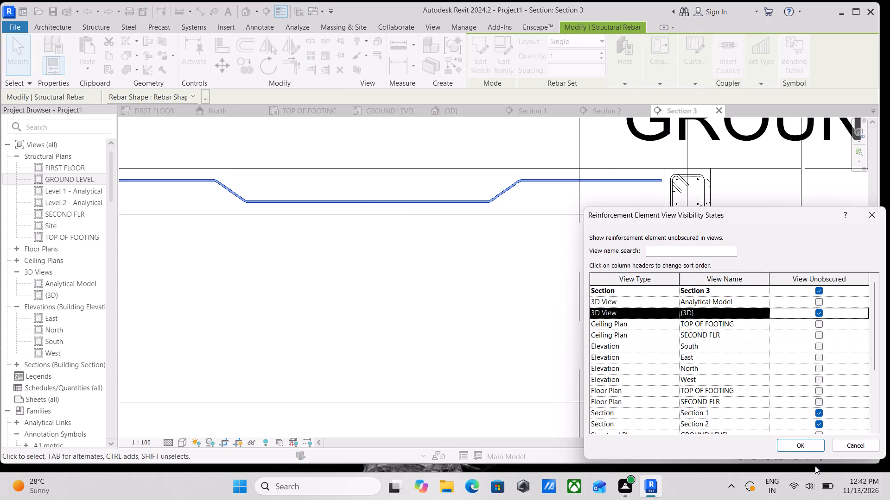
pyautogui.click(800, 444)
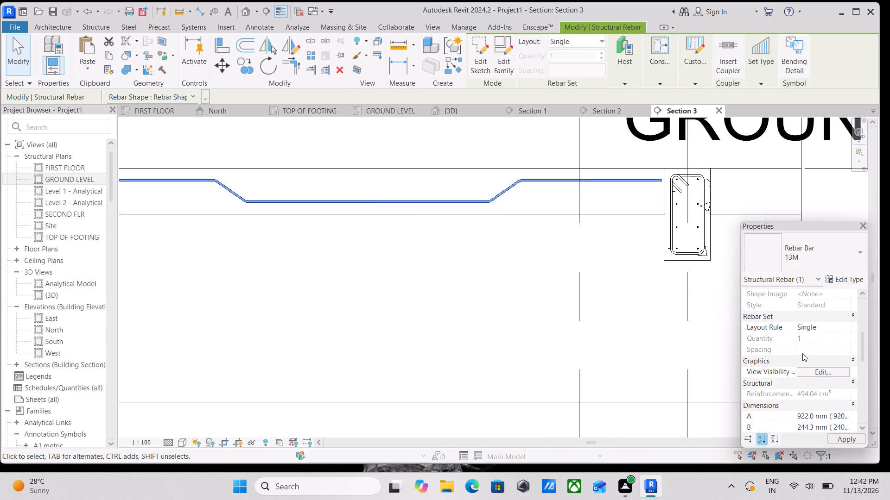
pyautogui.press('Escape')
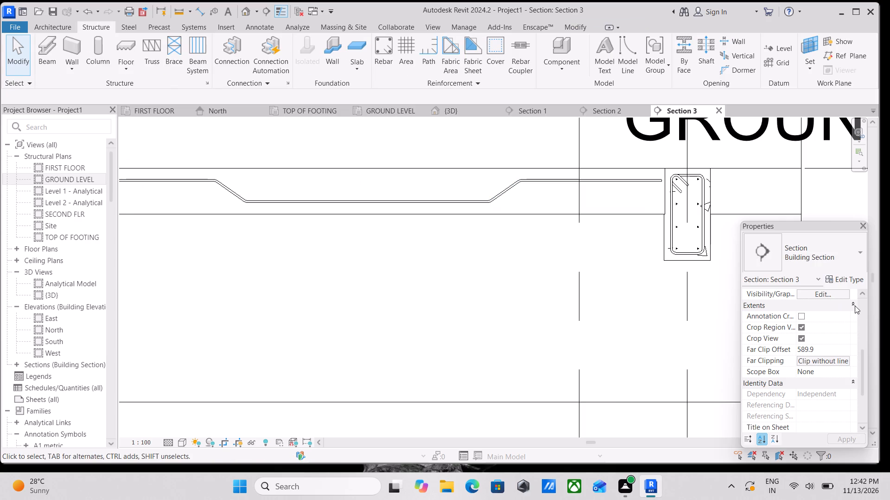
# Set the cranked slab bar's rebar set layout to Maximum Spacing with a spacing of 120 mm.
pyautogui.click(523, 184)
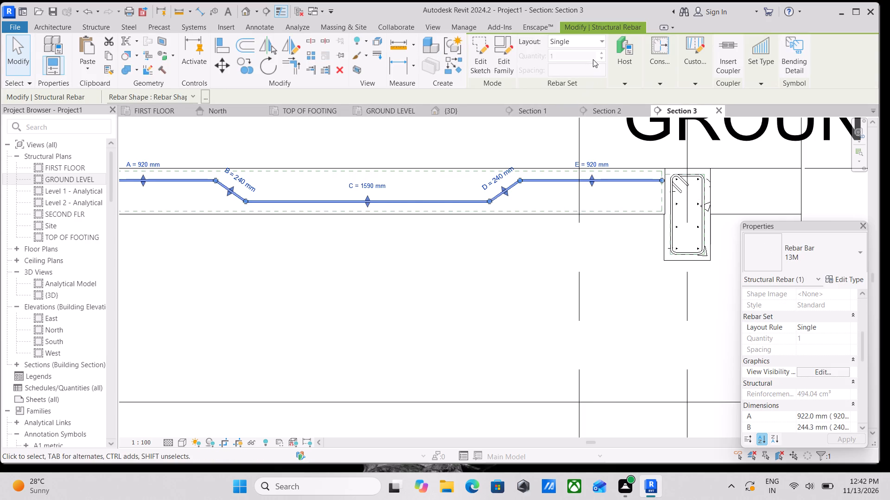
pyautogui.click(591, 38)
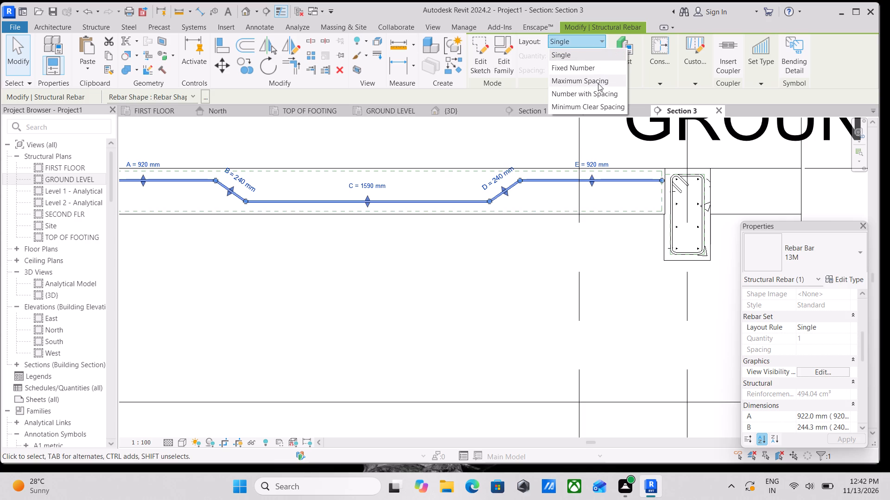
pyautogui.click(598, 83)
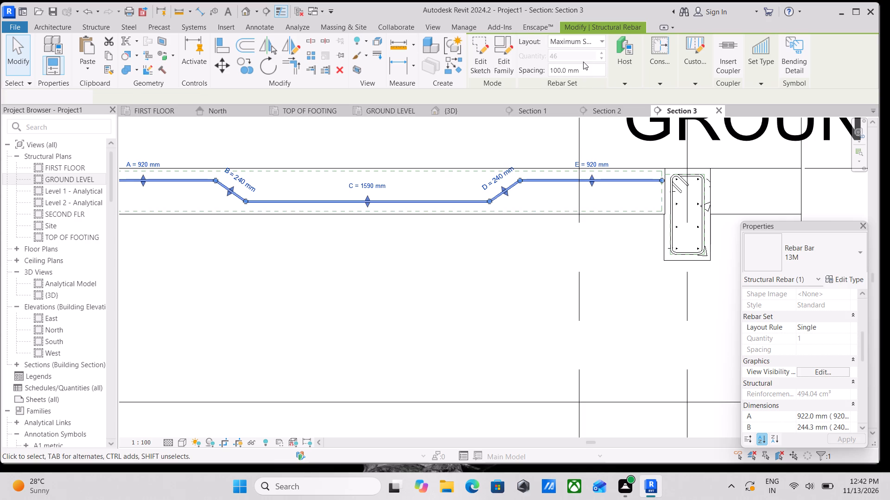
pyautogui.click(584, 70)
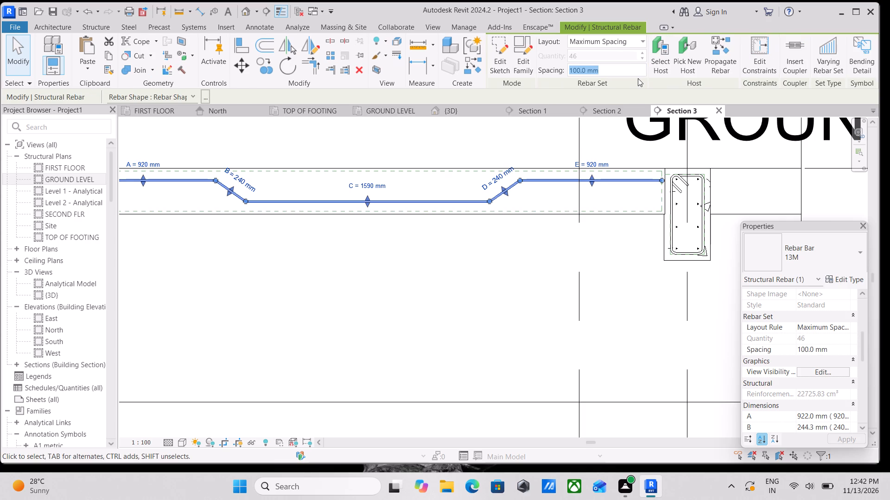
pyautogui.write('120mm')
pyautogui.press('Return')
pyautogui.press('Escape')
pyautogui.press('Escape')
pyautogui.press('space')
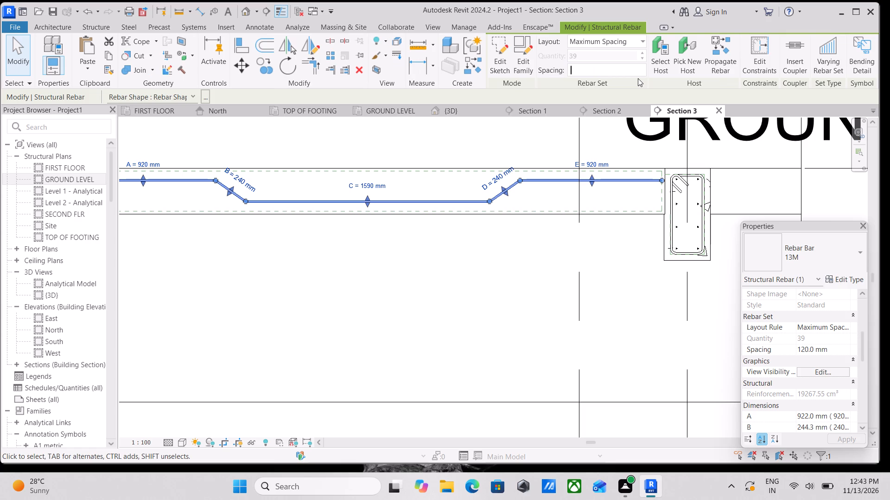
pyautogui.press('`')
pyautogui.press('BackSpace')
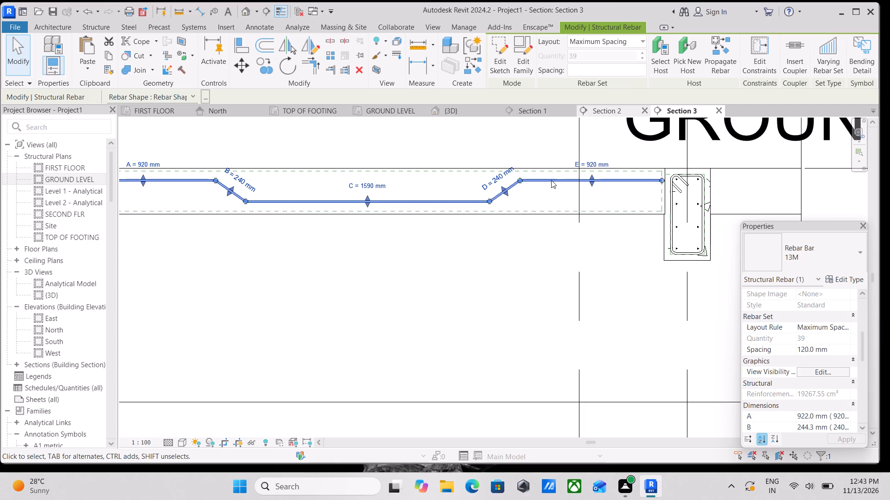
pyautogui.click(515, 247)
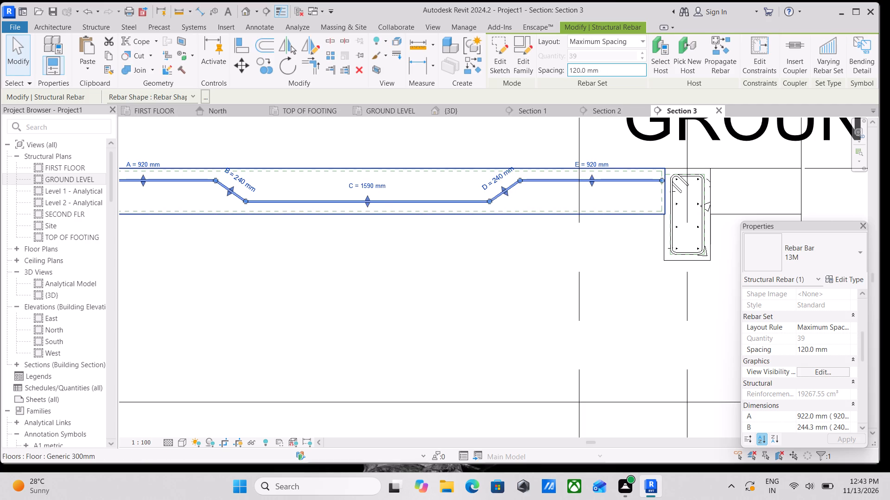
# Set the cranked rebar set's maximum spacing to 150 mm.
pyautogui.moveTo(601, 70); pyautogui.dragTo(536, 80)
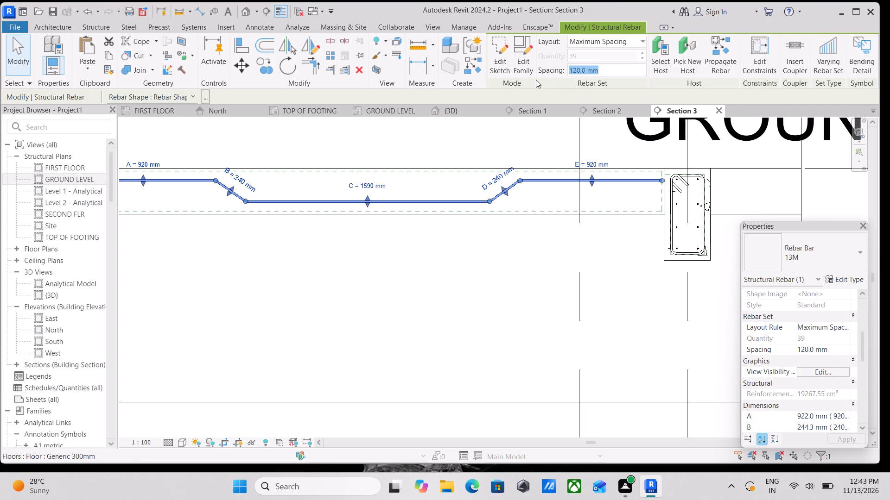
pyautogui.write('150')
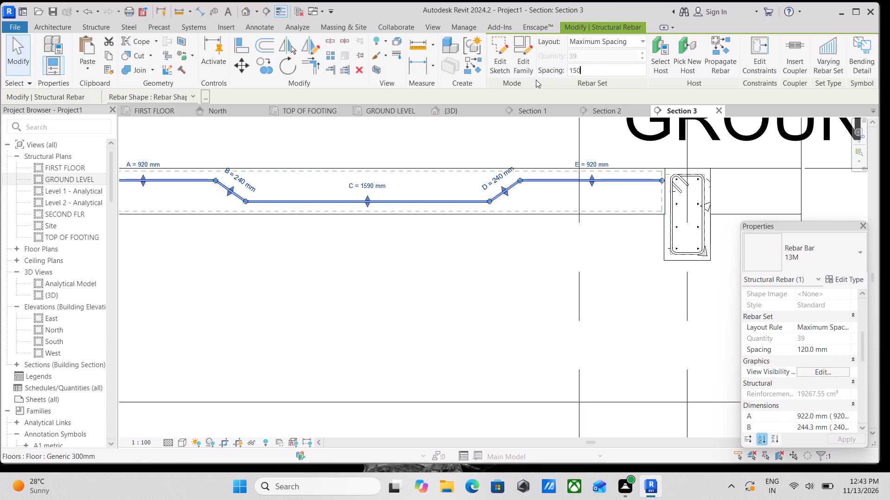
pyautogui.write('mm')
pyautogui.press('Return')
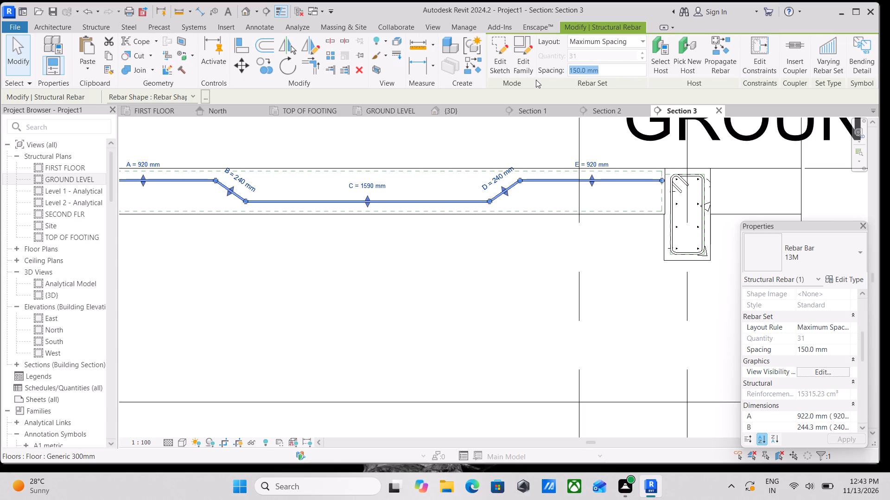
pyautogui.press('Escape')
pyautogui.scroll(2, 379, 227)
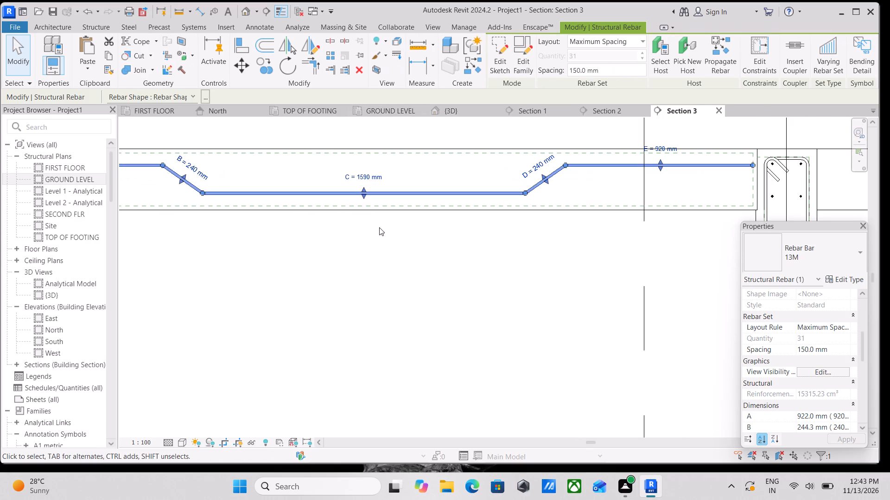
pyautogui.moveTo(379, 227); pyautogui.dragTo(423, 298, button='middle')
pyautogui.press('Escape')
# Create a similar 13M cranked rebar set from the slab's cranked bar and place it Perpendicular to Cover in the slab, just beneath the bar's upper runs.
pyautogui.press('space')
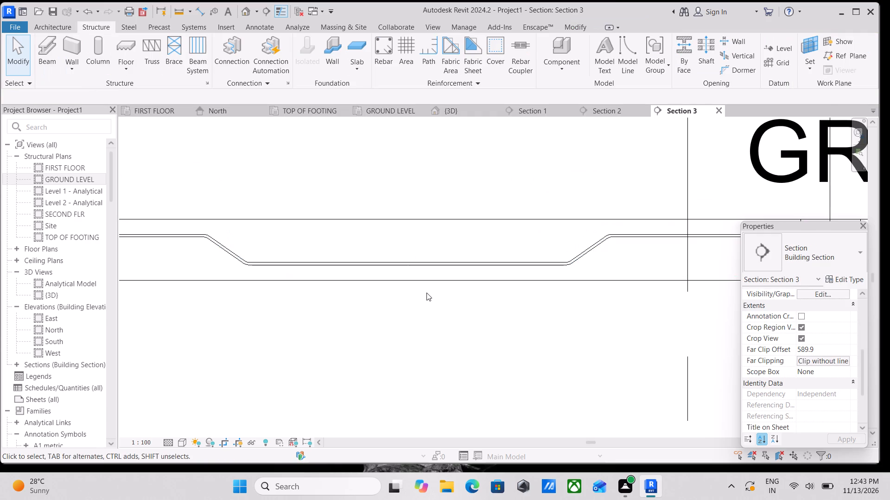
pyautogui.press('space')
pyautogui.scroll(-2, 426, 293)
pyautogui.moveTo(428, 293); pyautogui.dragTo(465, 331, button='middle')
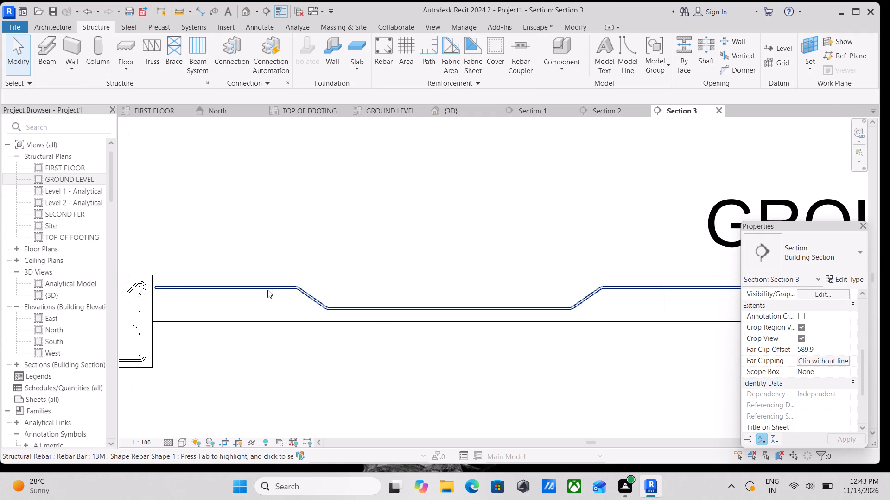
pyautogui.moveTo(267, 290); pyautogui.dragTo(318, 292, button='middle')
pyautogui.scroll(2, 235, 299)
pyautogui.moveTo(251, 302); pyautogui.dragTo(220, 301, button='middle')
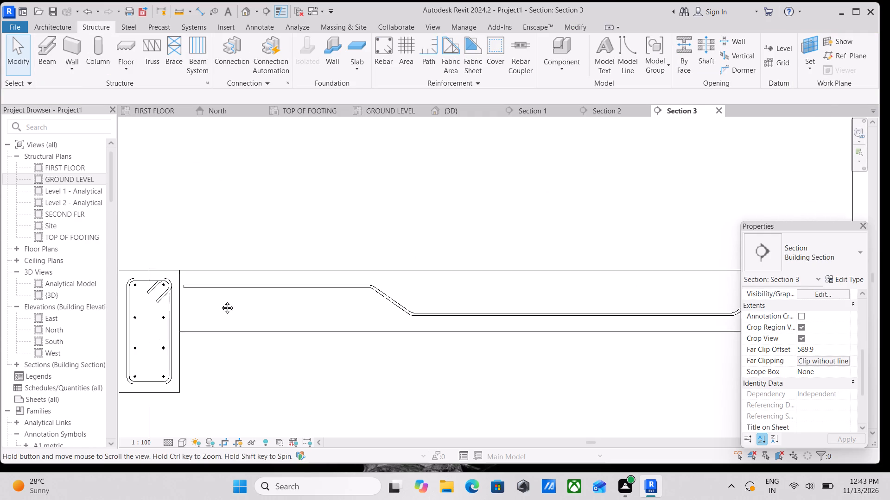
pyautogui.moveTo(220, 301); pyautogui.dragTo(217, 299, button='middle')
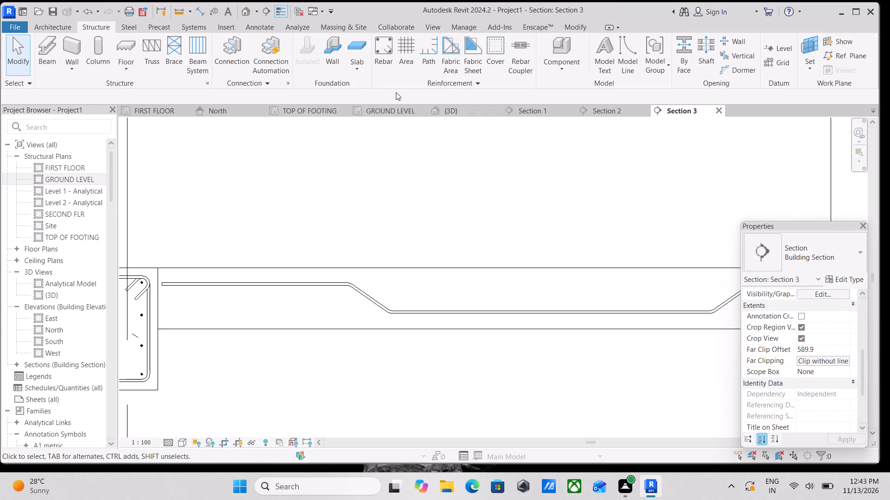
pyautogui.click(298, 285)
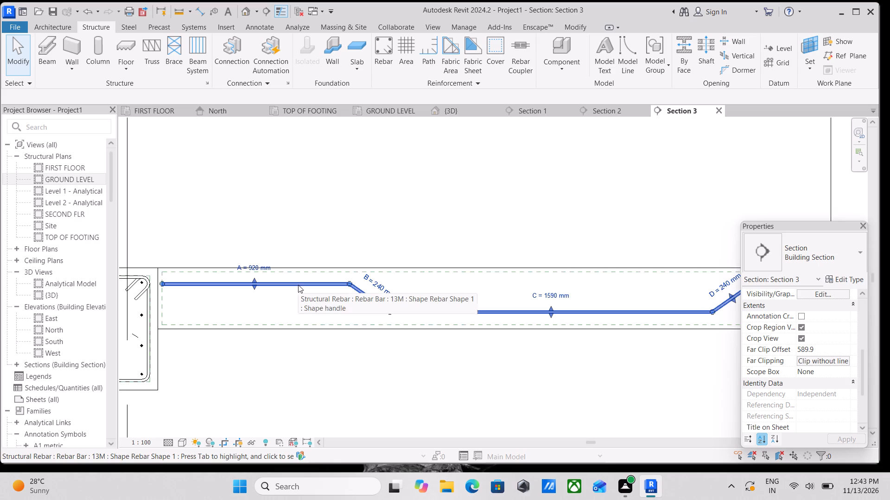
pyautogui.write('cs')
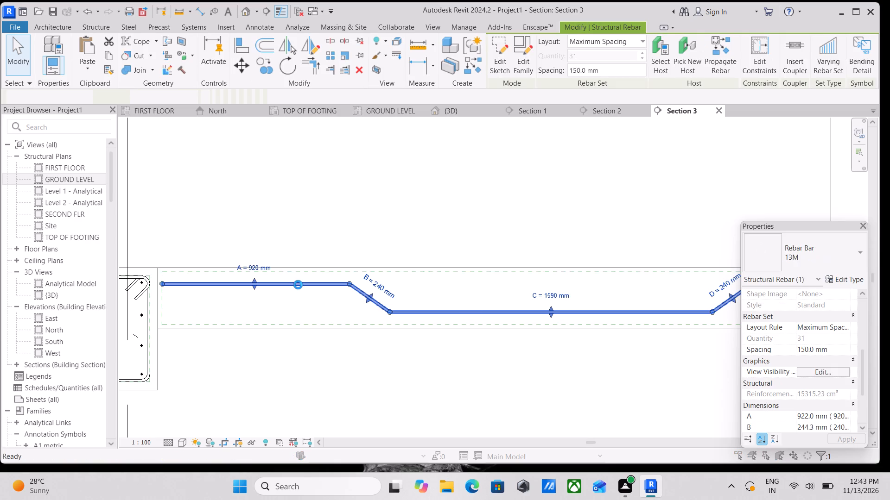
pyautogui.click(529, 138)
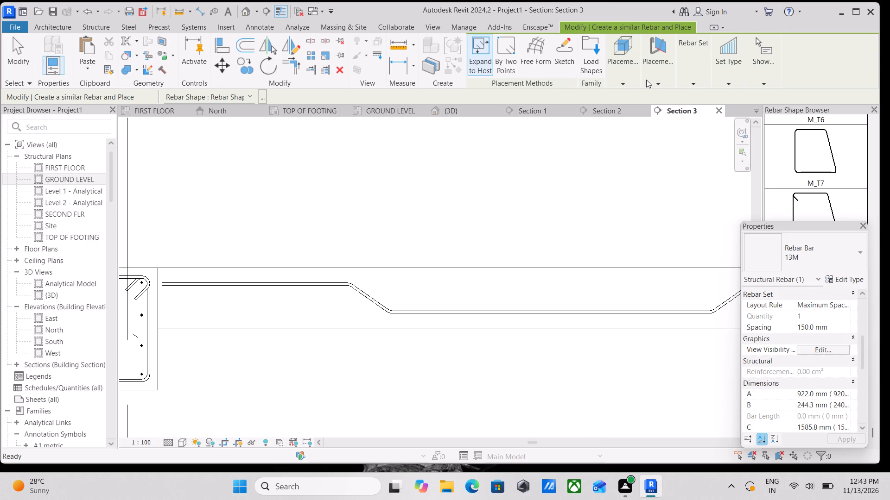
pyautogui.click(661, 81)
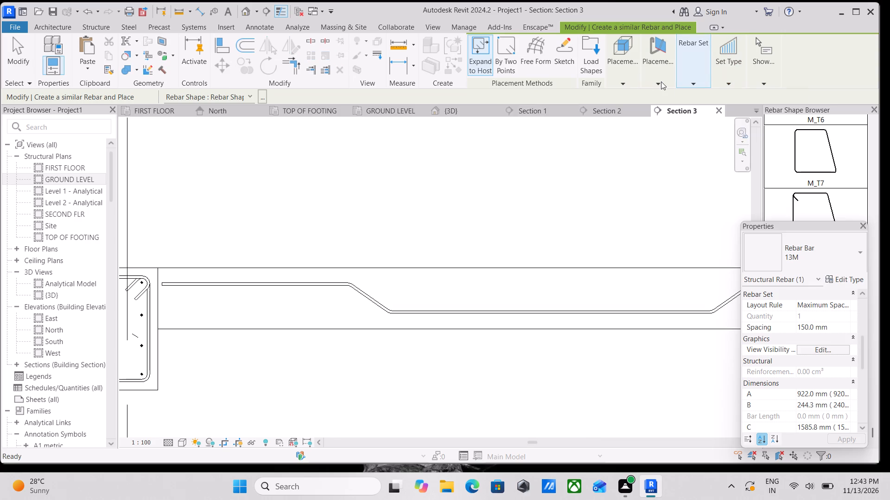
pyautogui.click(659, 81)
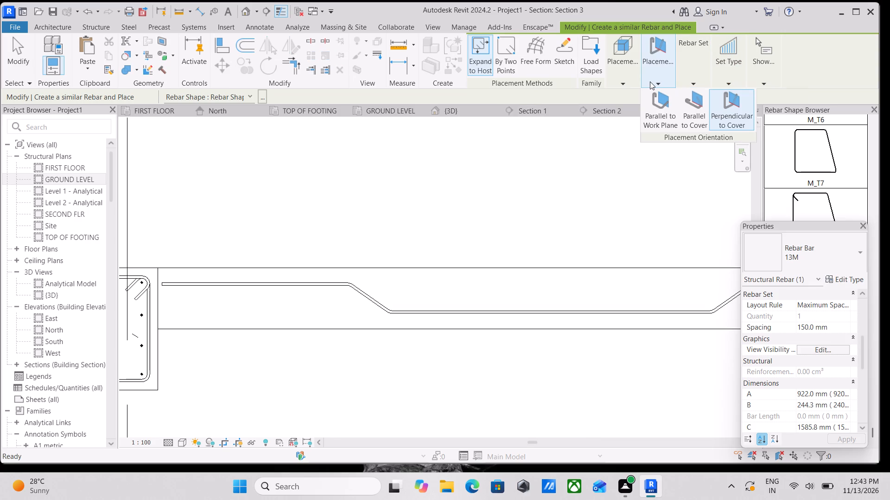
pyautogui.click(650, 81)
pyautogui.click(650, 81)
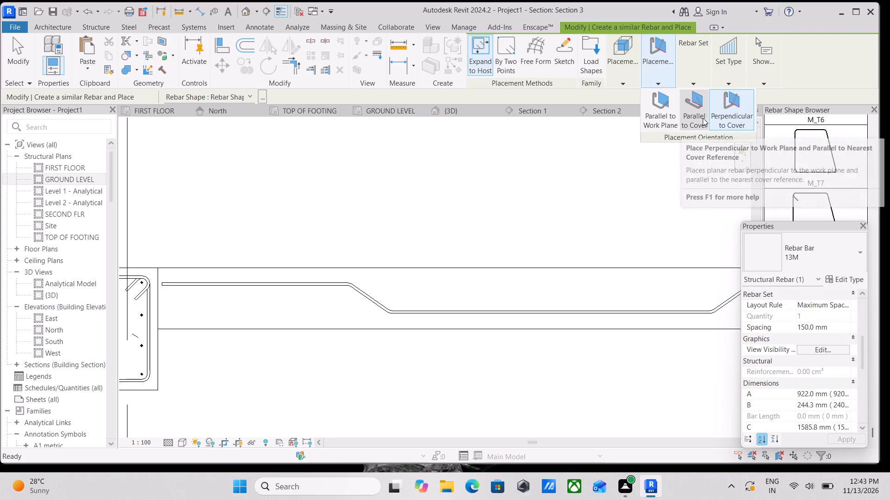
pyautogui.click(648, 76)
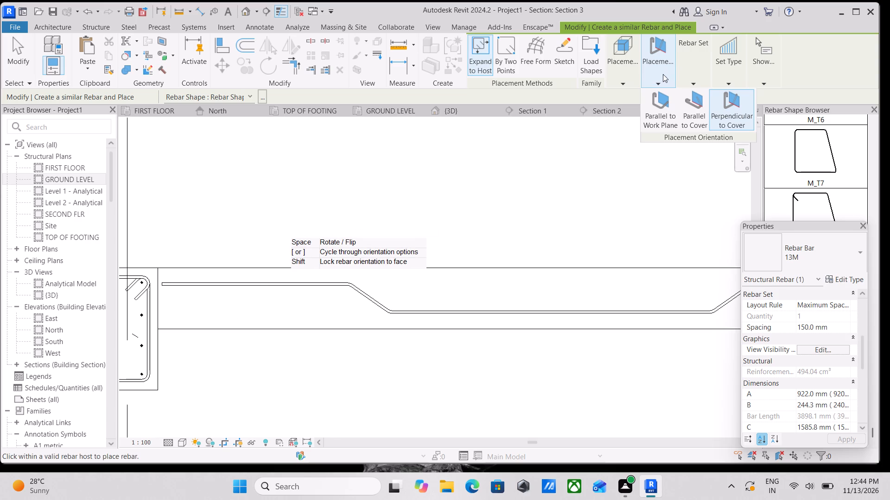
pyautogui.click(658, 81)
pyautogui.click(676, 116)
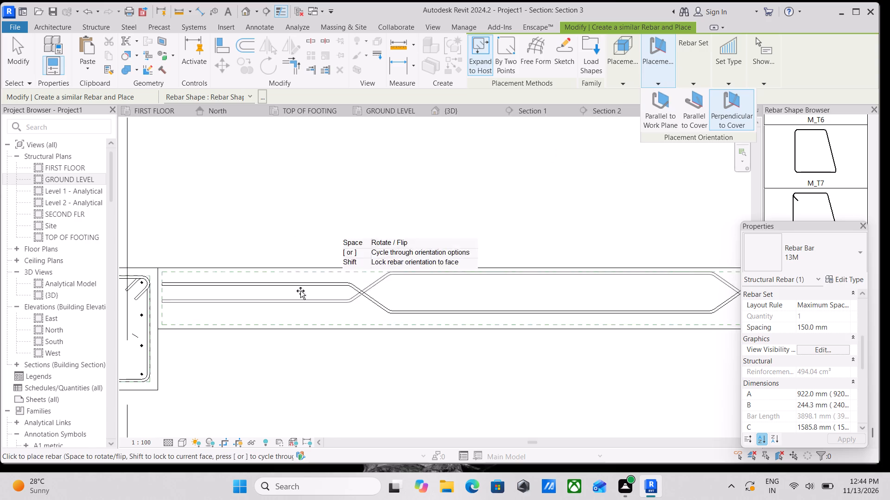
pyautogui.click(725, 101)
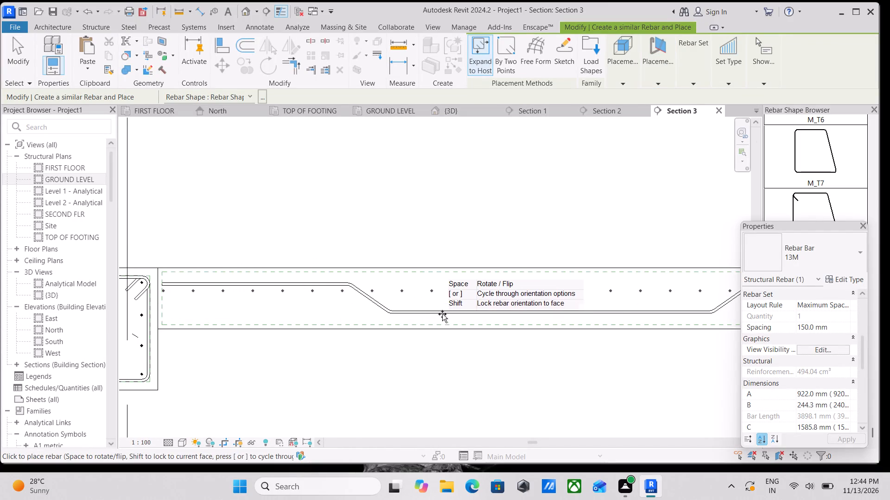
pyautogui.scroll(1, 449, 303)
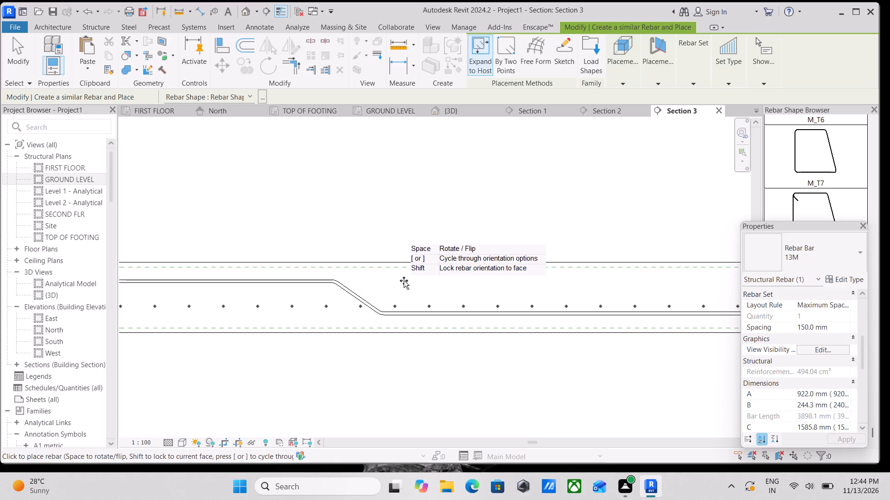
pyautogui.scroll(-3, 421, 281)
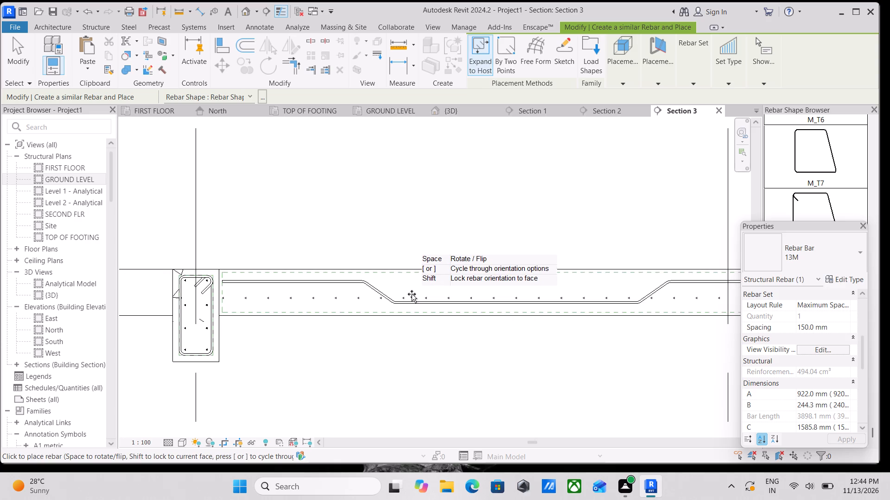
pyautogui.click(410, 294)
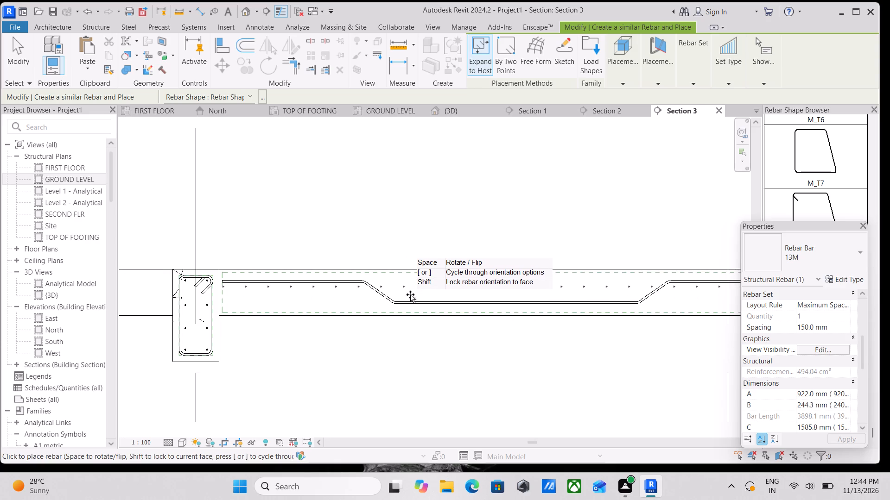
pyautogui.scroll(2, 410, 294)
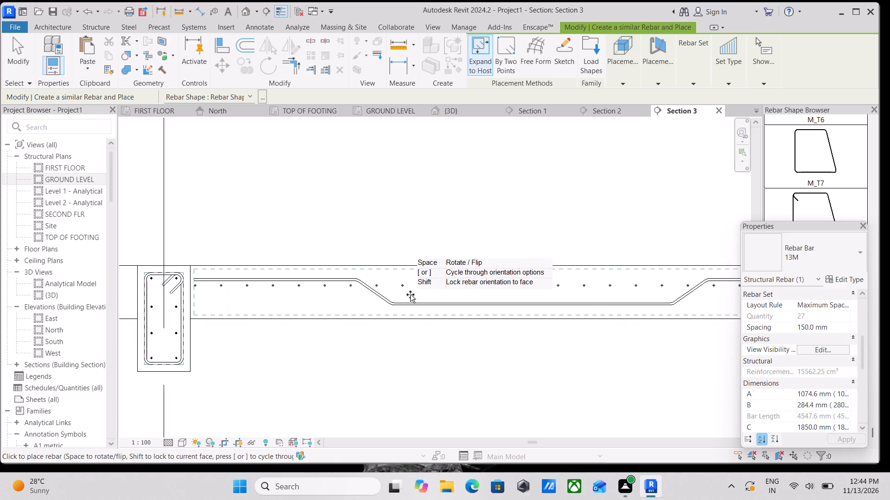
pyautogui.press('Escape')
pyautogui.scroll(-2, 410, 294)
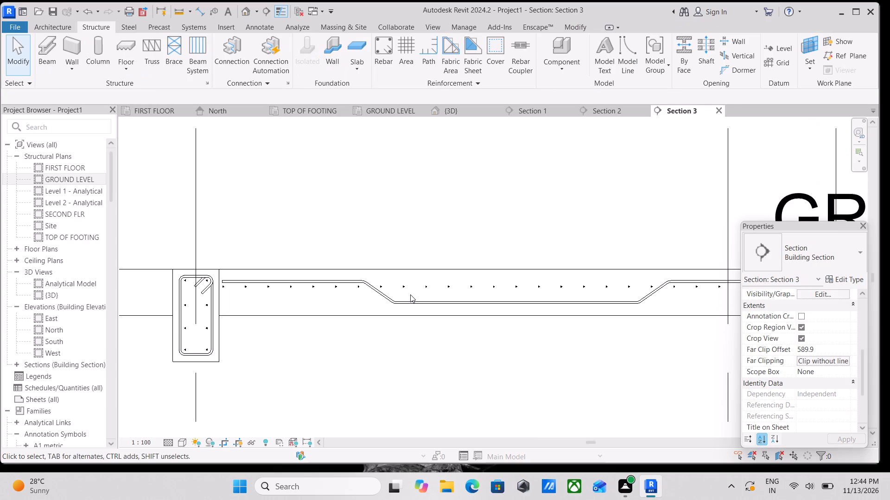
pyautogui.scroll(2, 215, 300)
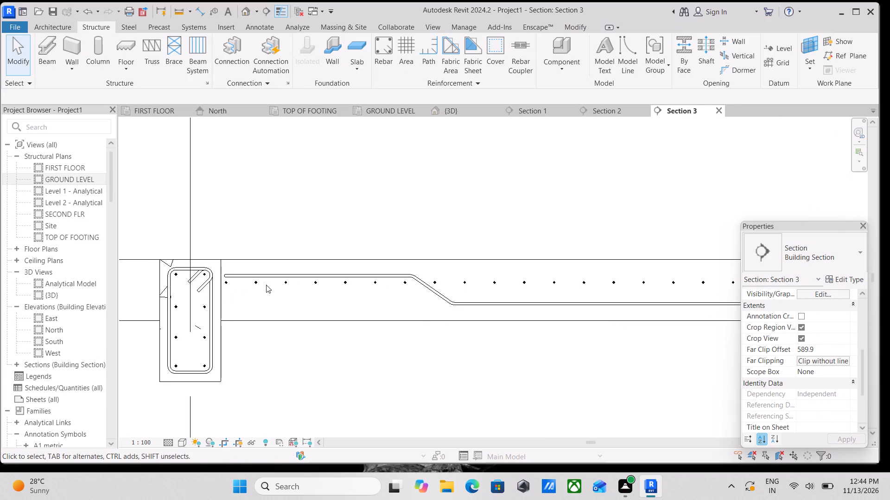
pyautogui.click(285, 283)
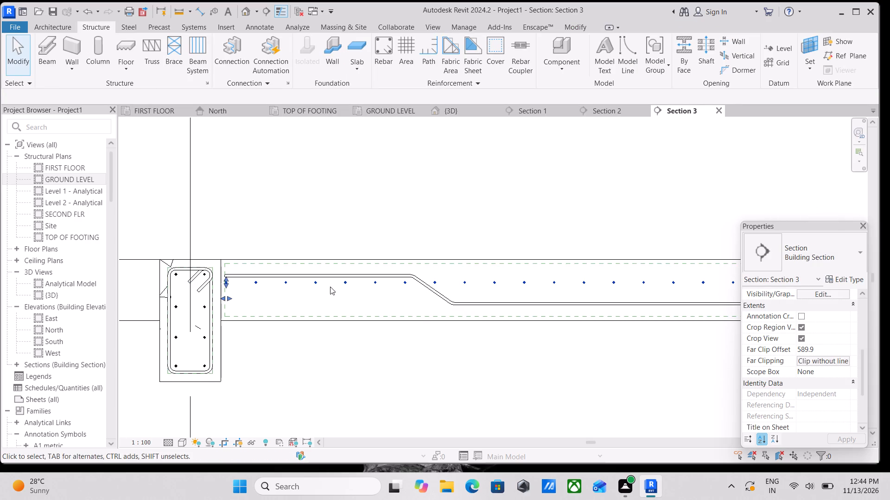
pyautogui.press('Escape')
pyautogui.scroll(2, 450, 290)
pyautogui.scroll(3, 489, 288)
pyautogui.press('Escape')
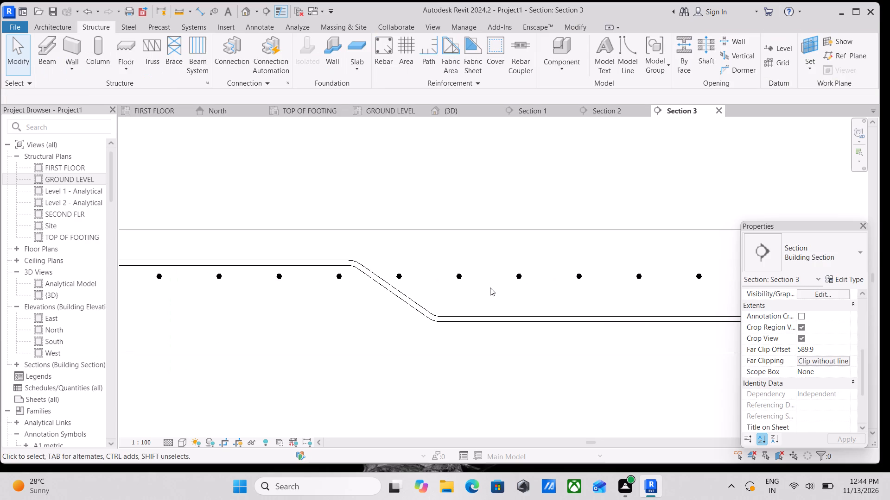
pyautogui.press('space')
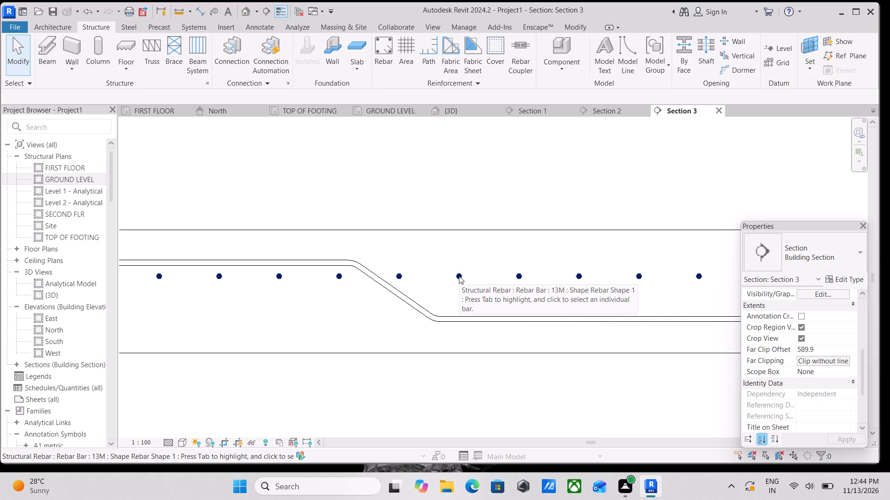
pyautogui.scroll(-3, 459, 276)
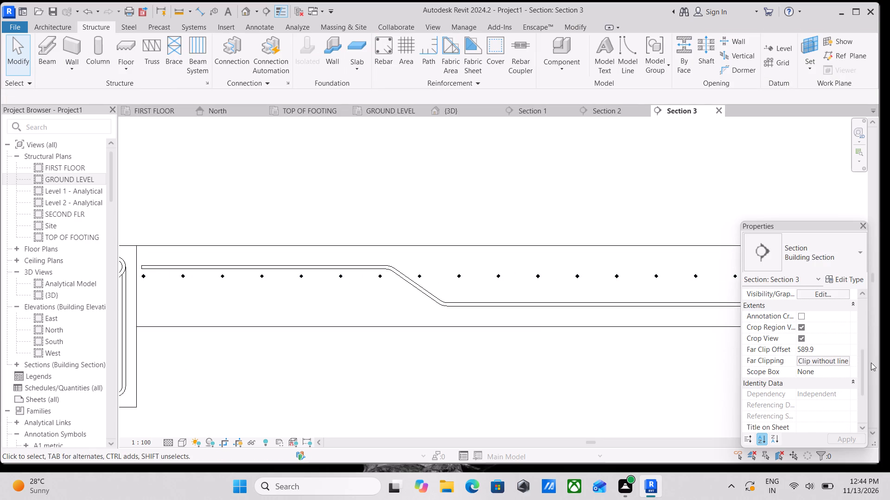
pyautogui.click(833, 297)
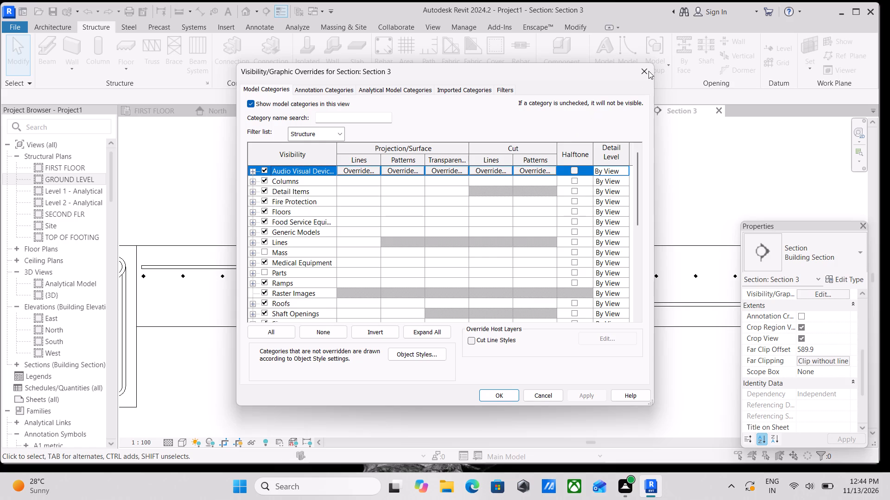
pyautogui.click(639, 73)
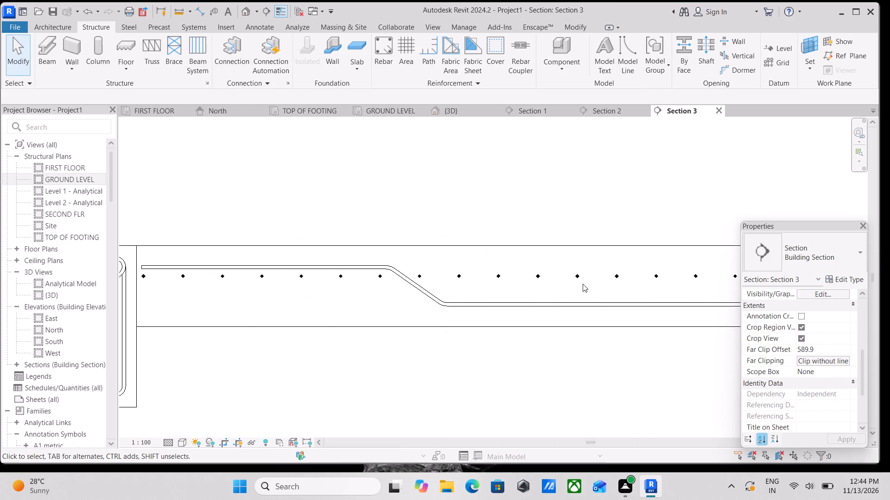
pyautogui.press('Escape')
# Show the perpendicular 13M rebar set unobscured in the {3D} view.
pyautogui.click(575, 279)
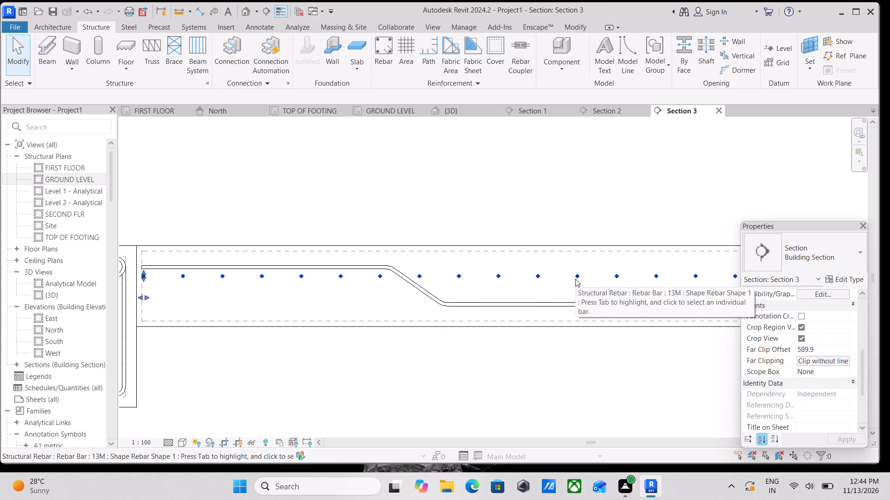
pyautogui.scroll(-2, 829, 351)
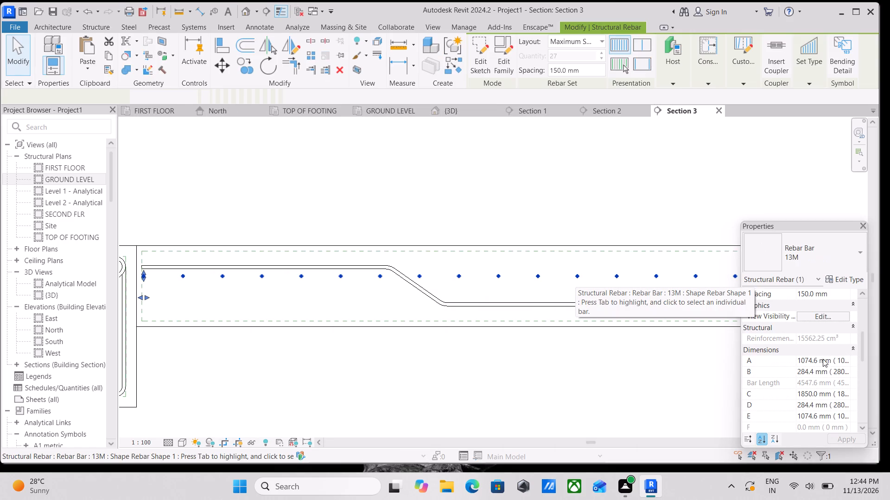
pyautogui.click(820, 315)
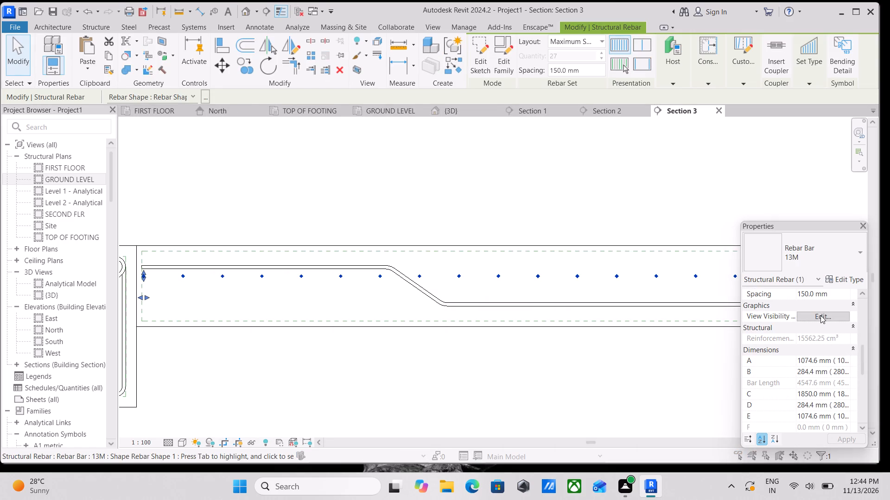
pyautogui.click(820, 311)
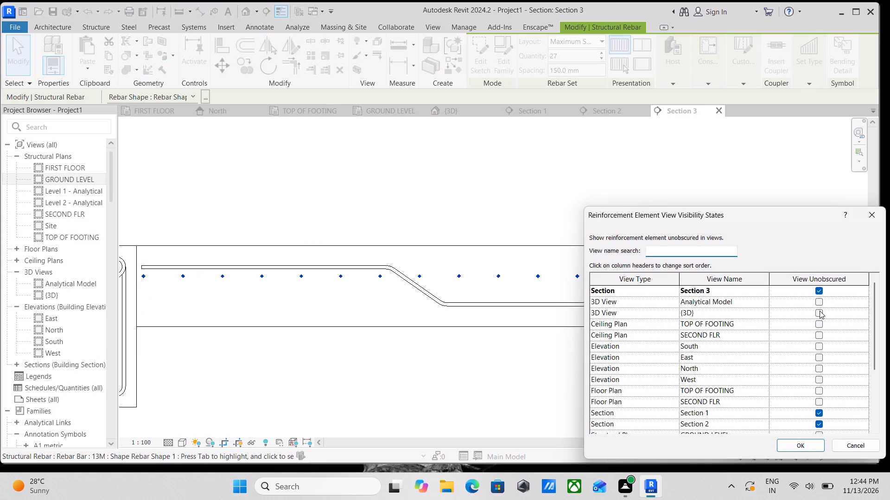
pyautogui.click(807, 445)
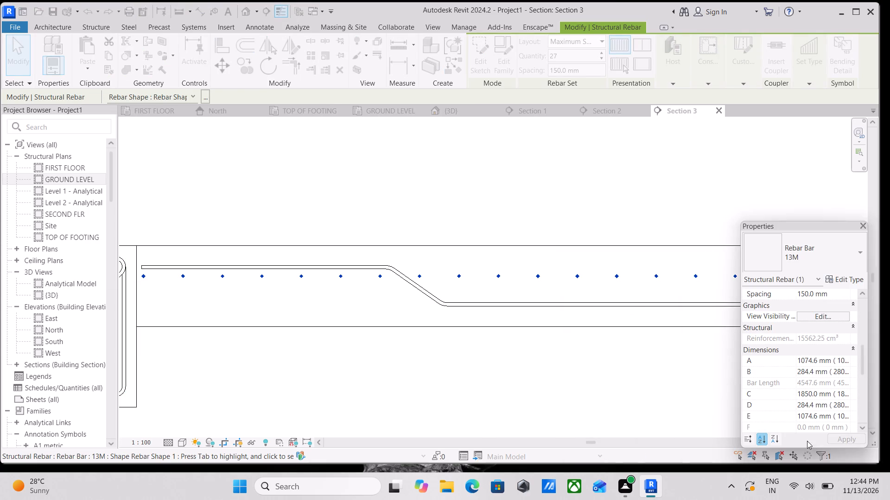
pyautogui.press('Escape')
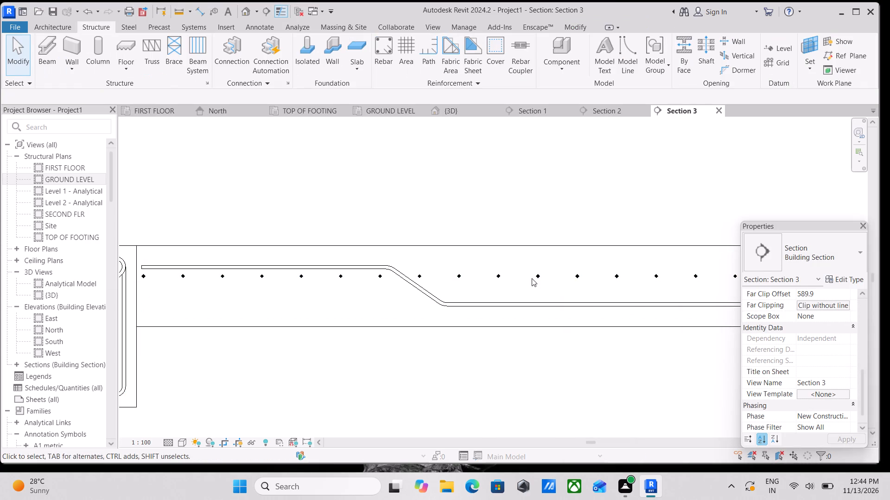
# Check the view visibility states of the perpendicular cranked 13M rebar set in Section 3.
pyautogui.click(534, 277)
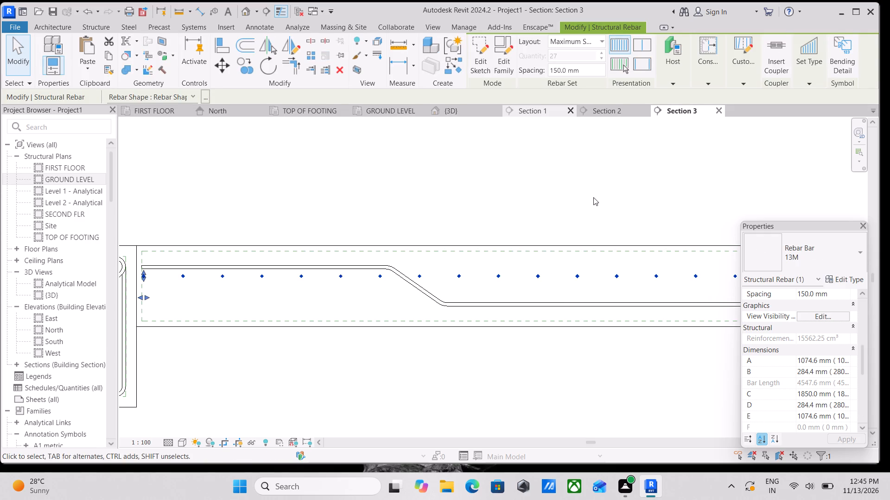
pyautogui.click(429, 300)
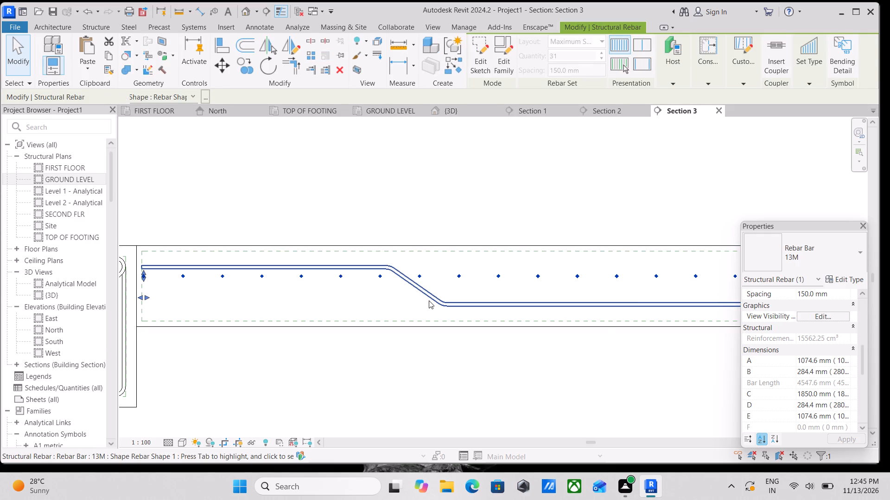
pyautogui.click(459, 272)
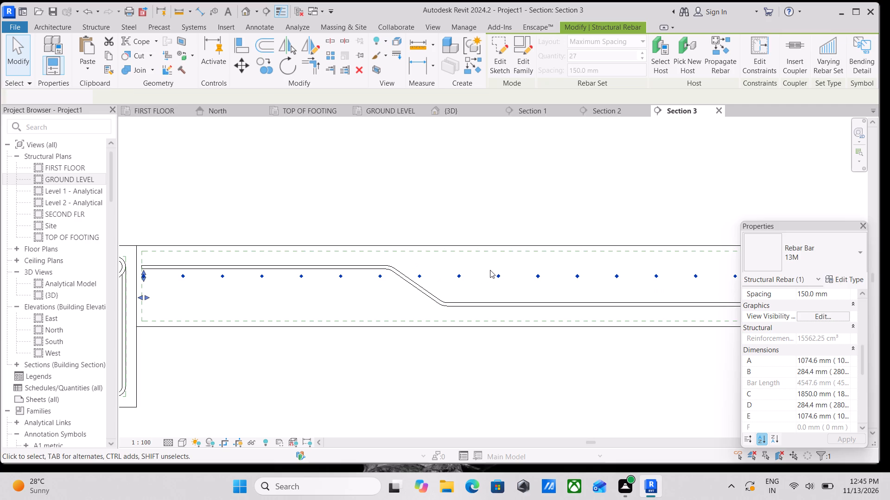
pyautogui.scroll(-1, 490, 270)
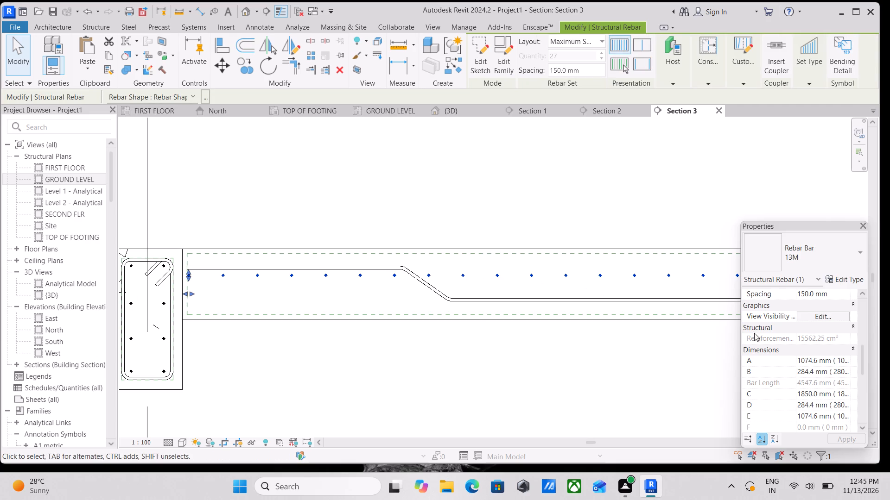
pyautogui.click(825, 318)
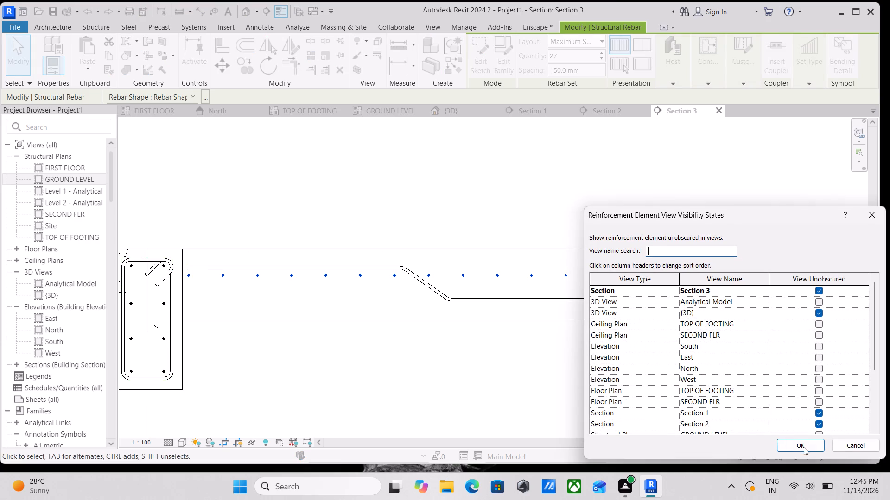
pyautogui.click(803, 443)
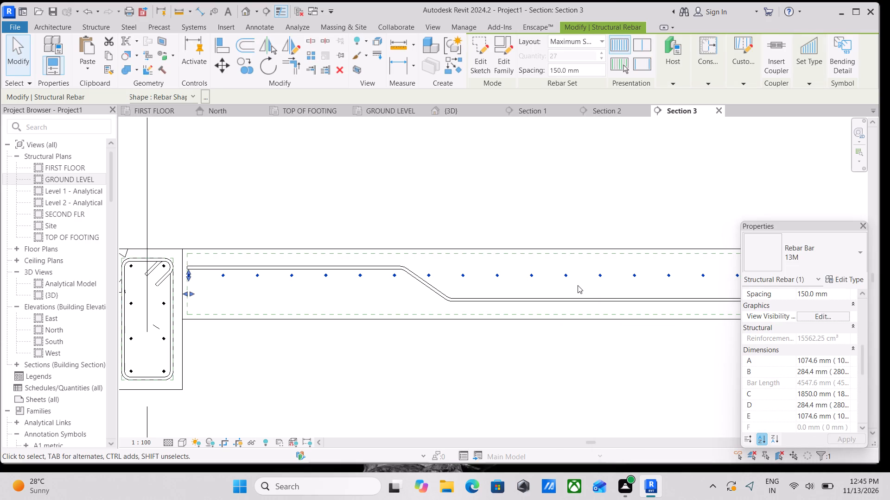
pyautogui.press('Escape')
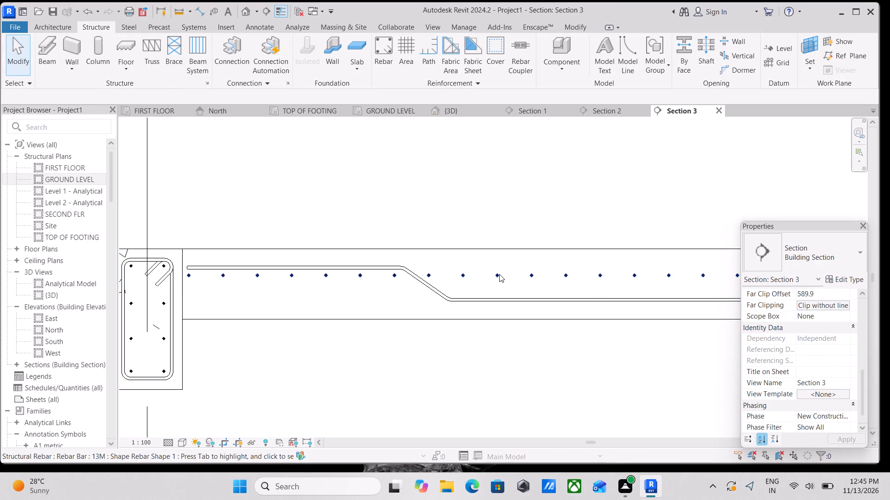
pyautogui.click(436, 294)
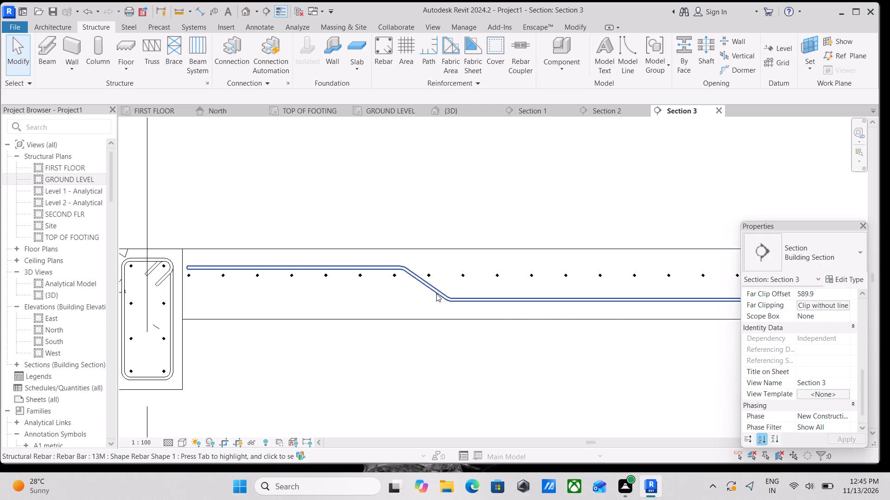
pyautogui.press('Escape')
pyautogui.press('Escape')
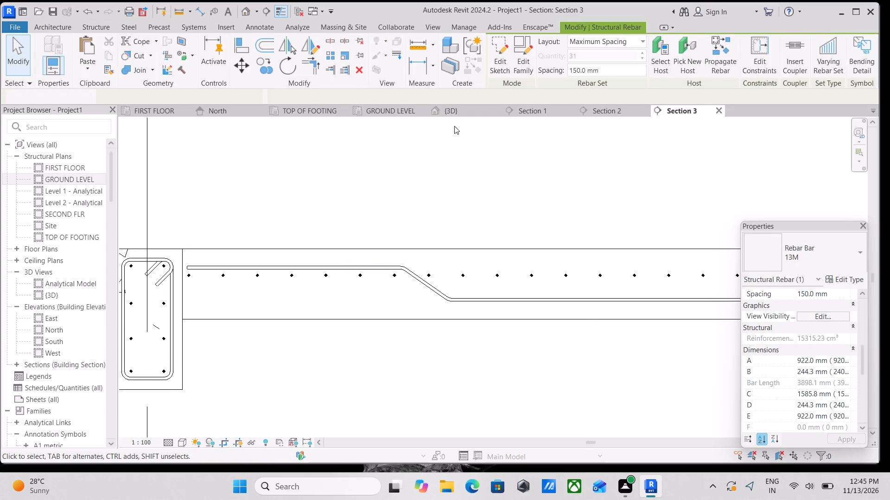
# Inspect the two crossing cranked rebar sets in the ground-level slab in the {3D} view.
pyautogui.click(443, 108)
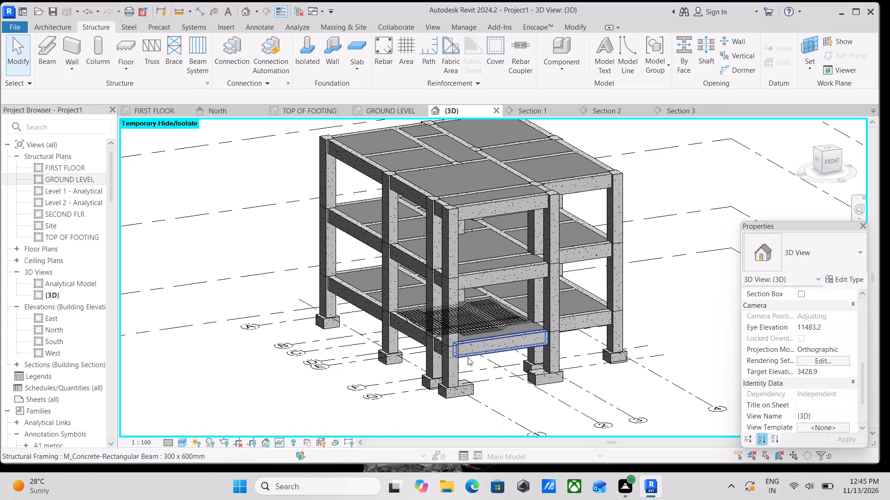
pyautogui.moveTo(468, 357); pyautogui.dragTo(415, 398, button='middle')
pyautogui.scroll(7, 439, 381)
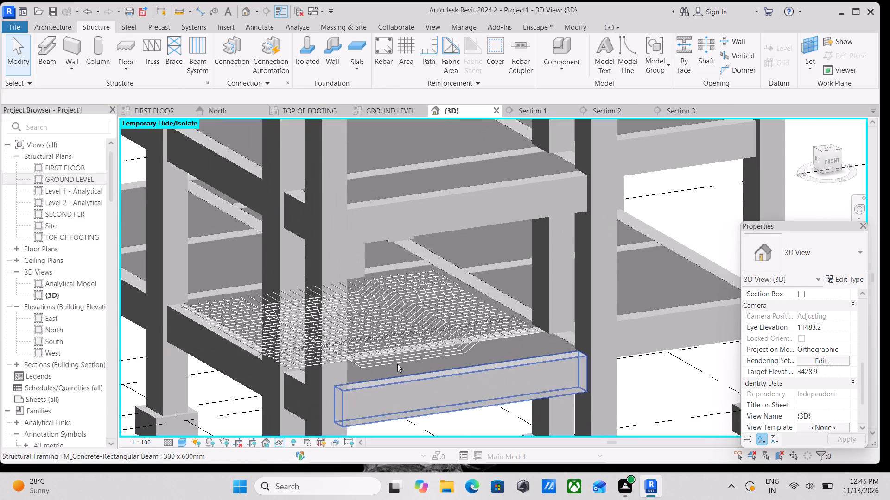
pyautogui.scroll(8, 395, 360)
pyautogui.scroll(-5, 395, 359)
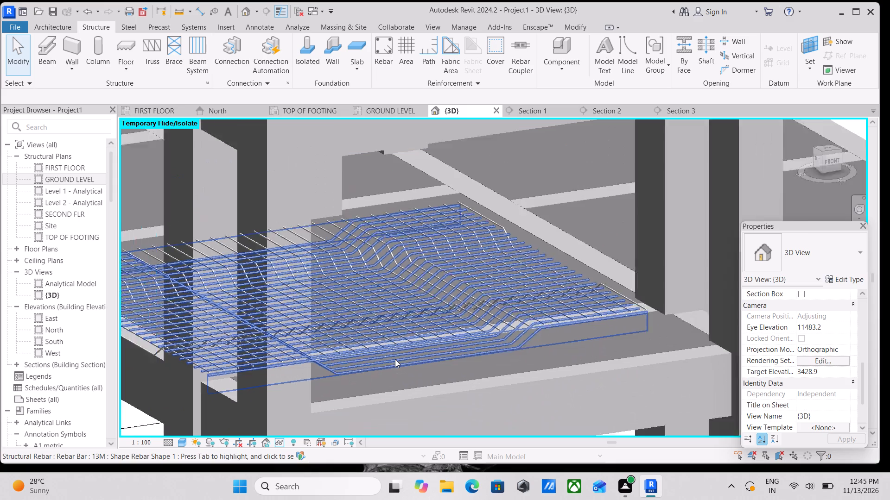
pyautogui.scroll(-9, 395, 359)
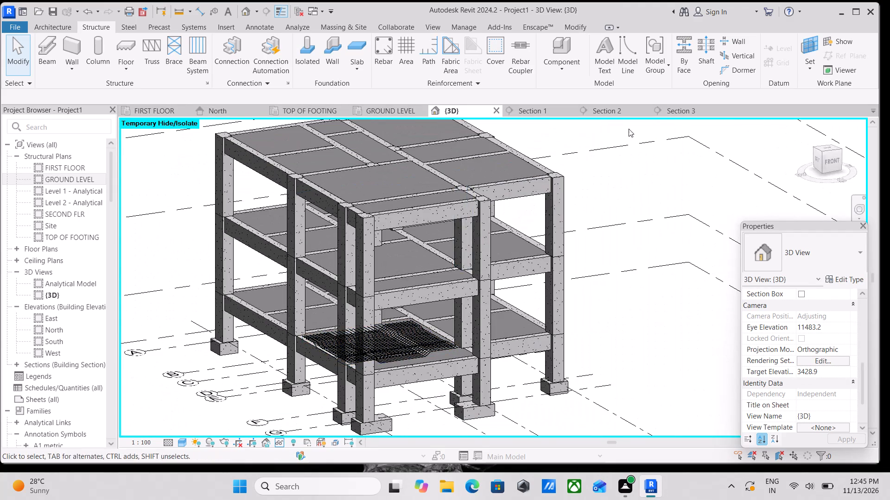
# Place a straight 13M rebar set of shape M_00 along the slab's bottom cover in Section 3, beneath the cranked bar's lower run.
pyautogui.click(671, 107)
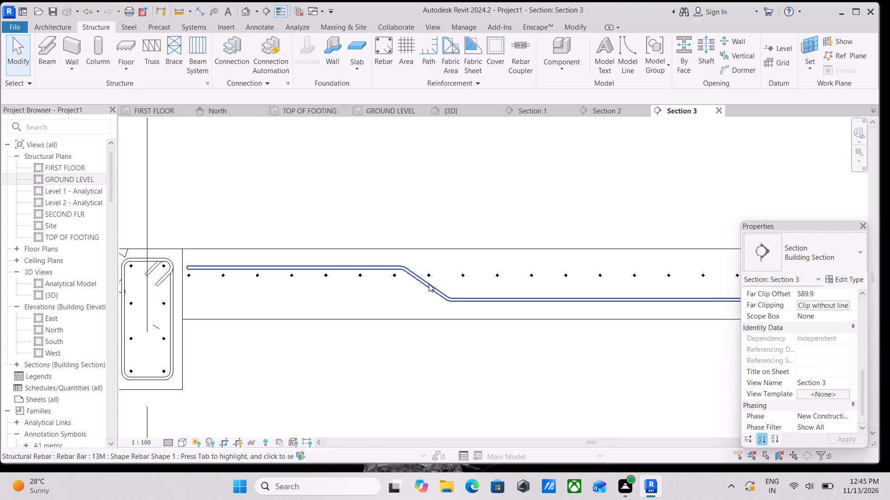
pyautogui.moveTo(429, 284); pyautogui.dragTo(324, 271, button='middle')
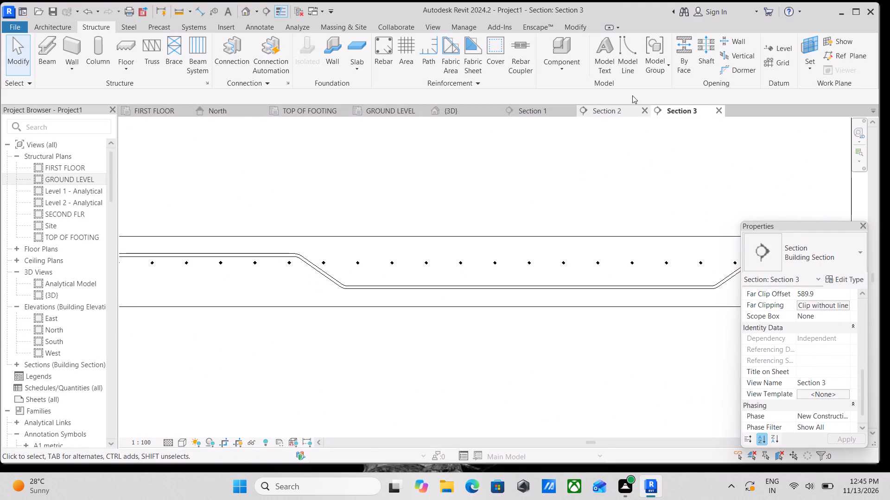
pyautogui.click(385, 51)
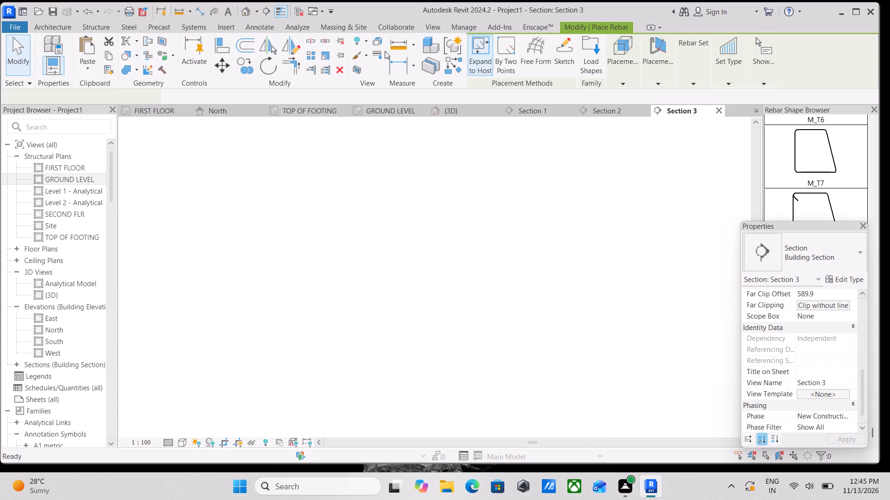
pyautogui.scroll(8, 824, 157)
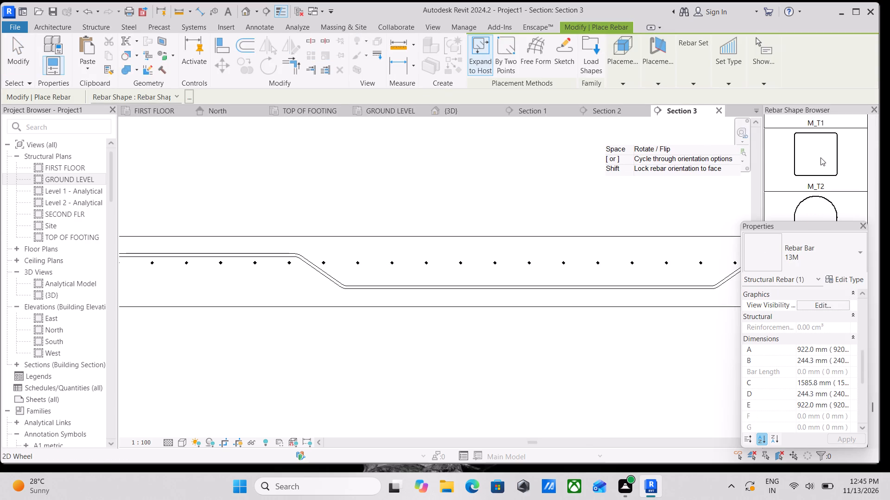
pyautogui.scroll(20, 820, 157)
pyautogui.scroll(14, 820, 157)
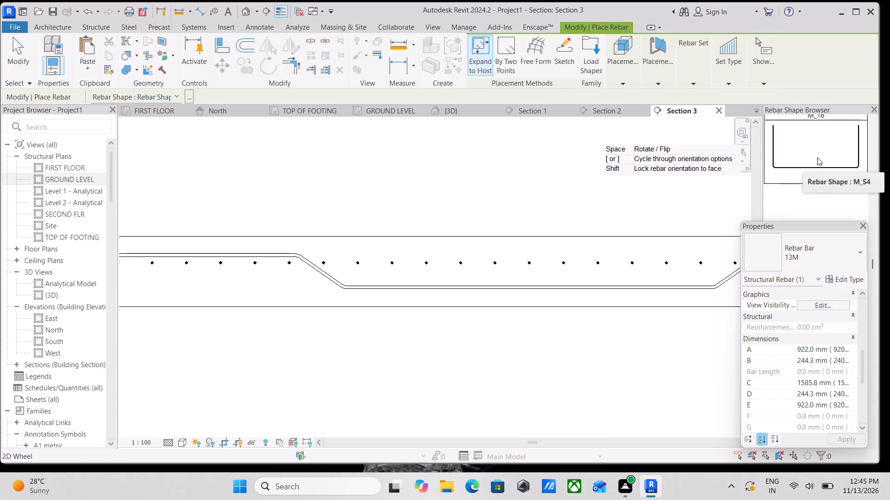
pyautogui.scroll(20, 817, 157)
pyautogui.scroll(14, 817, 157)
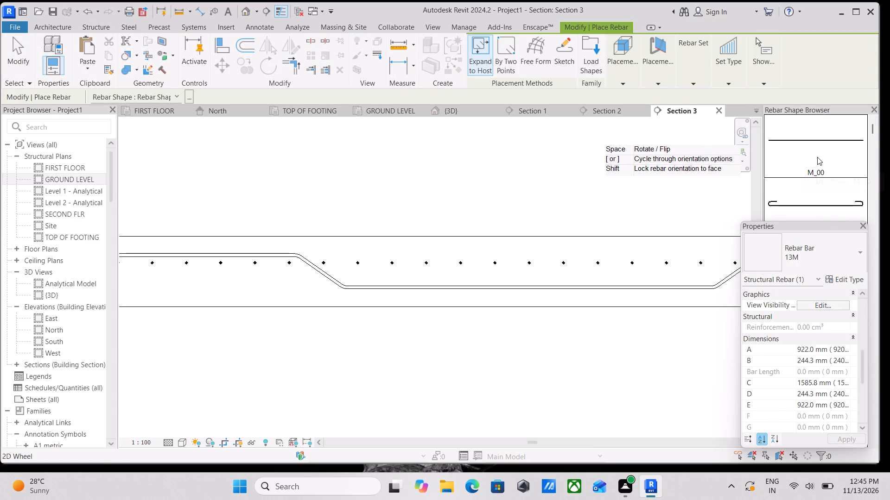
pyautogui.scroll(6, 817, 157)
pyautogui.click(817, 157)
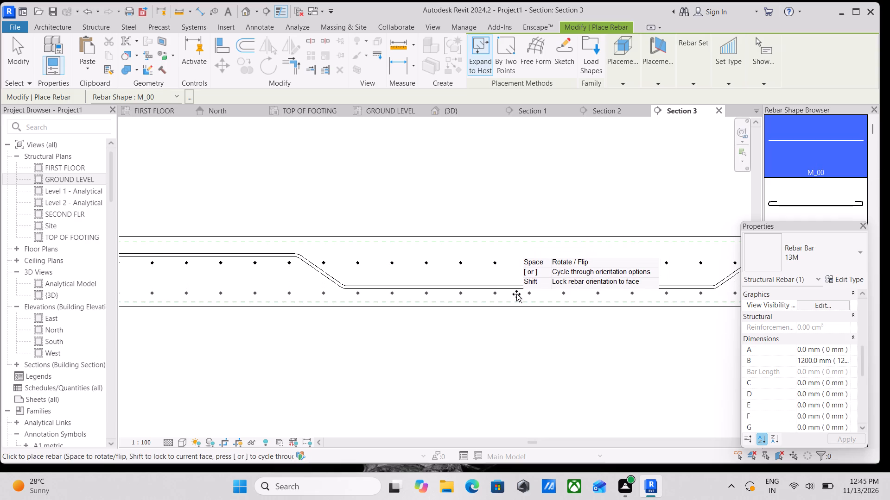
pyautogui.scroll(-2, 517, 294)
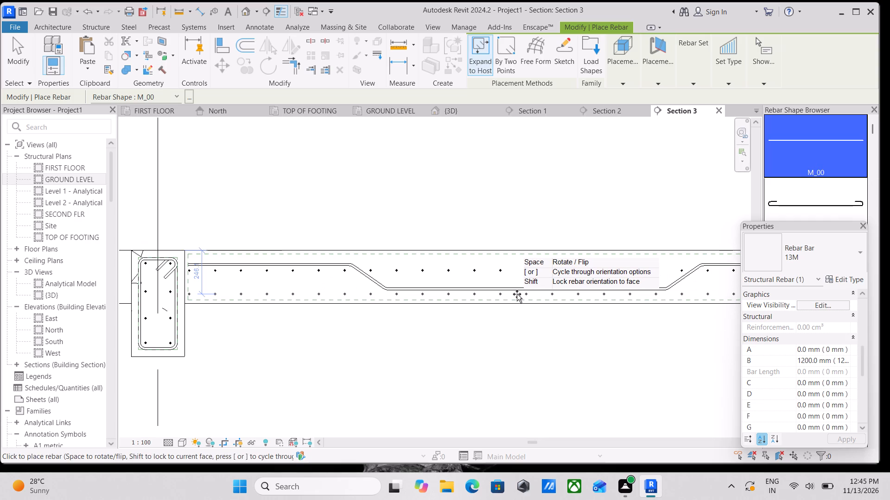
pyautogui.doubleClick(517, 294)
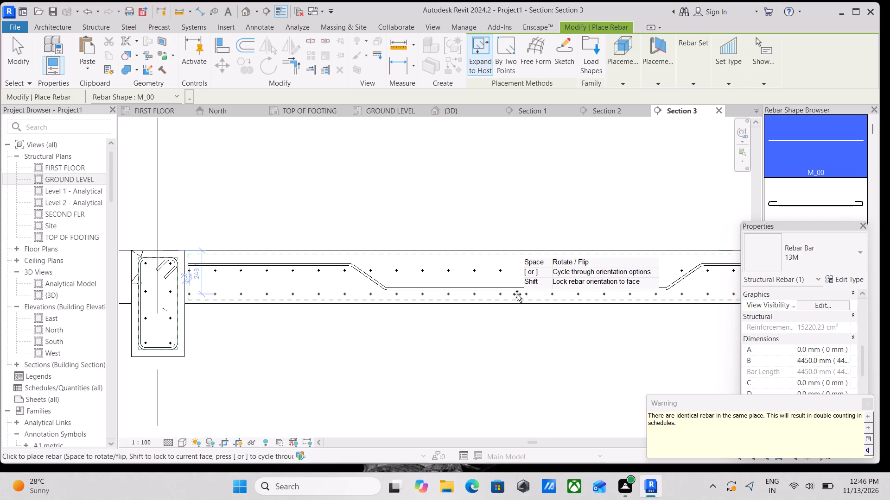
pyautogui.press('Escape')
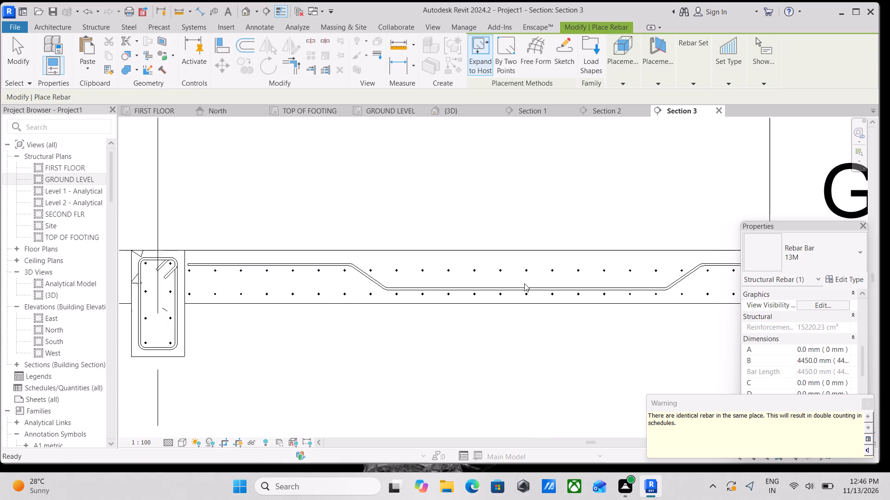
pyautogui.press('Escape')
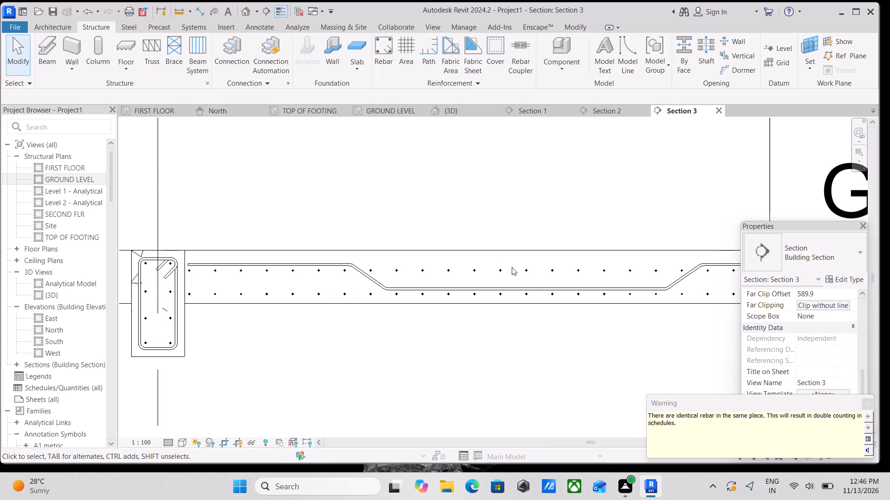
# Nudge the perpendicular cranked 13M rebar set up to the slab's top cover, just above the cranked bar's upper runs.
pyautogui.click(527, 271)
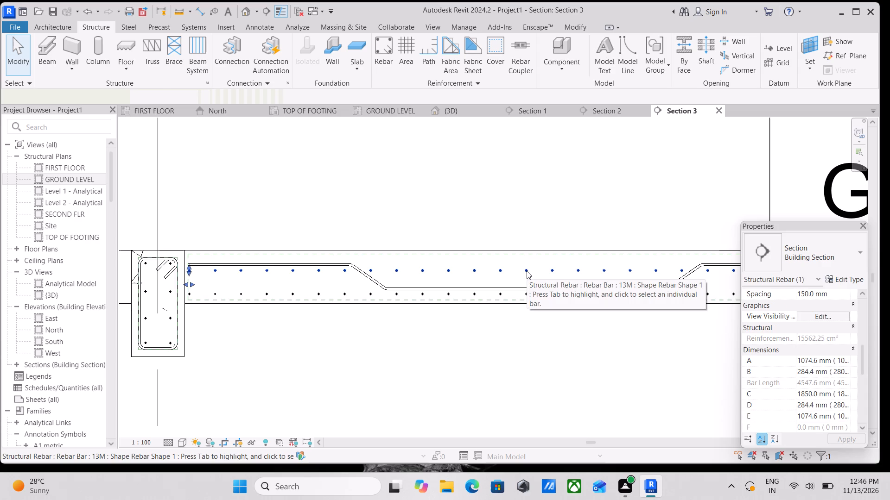
pyautogui.press('Up')
pyautogui.press('Up')
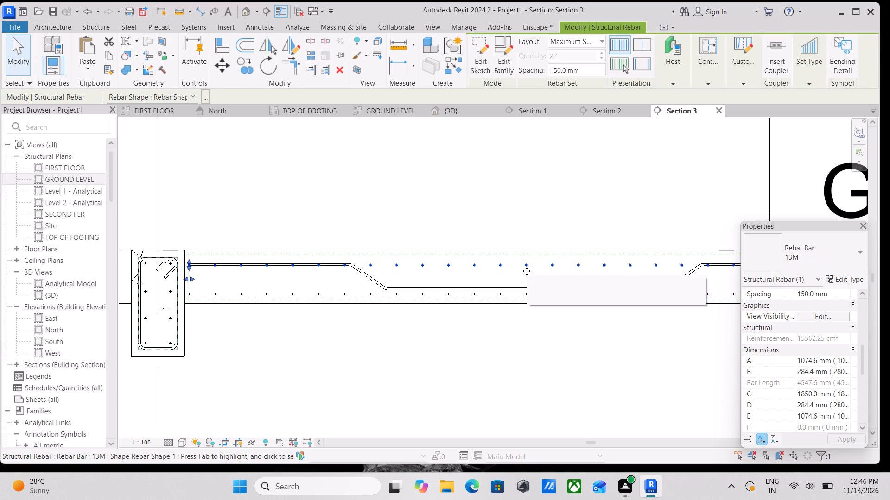
pyautogui.press('Up')
pyautogui.press('Up')
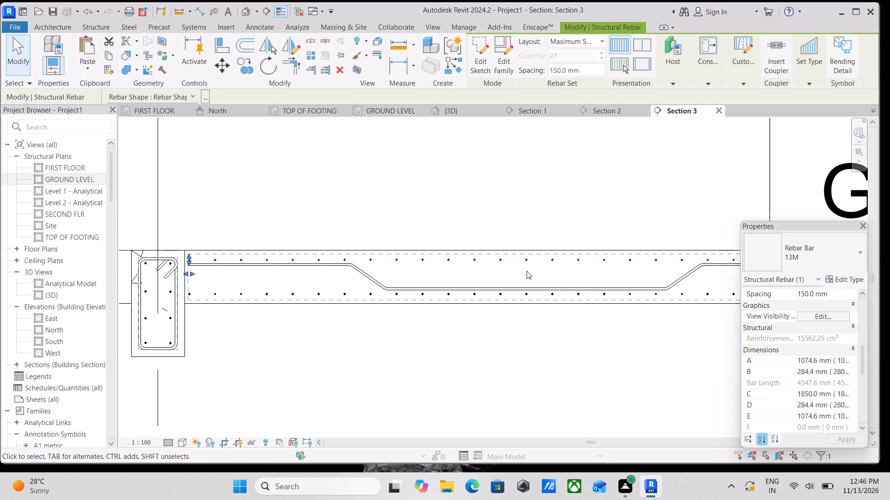
pyautogui.press('Escape')
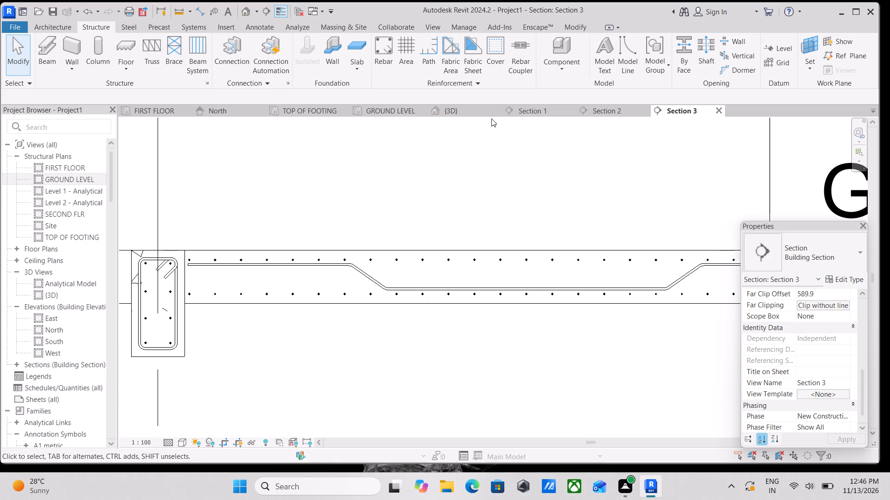
# Examine the ground-level slab's reinforcement from several sides in the {3D} view, checking how the crossing cranked bars sit.
pyautogui.click(434, 108)
pyautogui.scroll(12, 418, 360)
pyautogui.scroll(5, 366, 353)
pyautogui.scroll(-5, 366, 353)
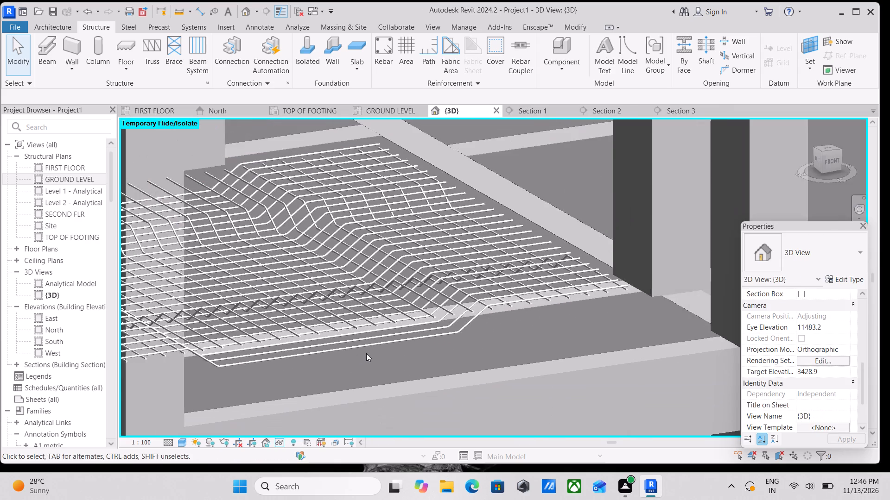
pyautogui.scroll(-4, 366, 353)
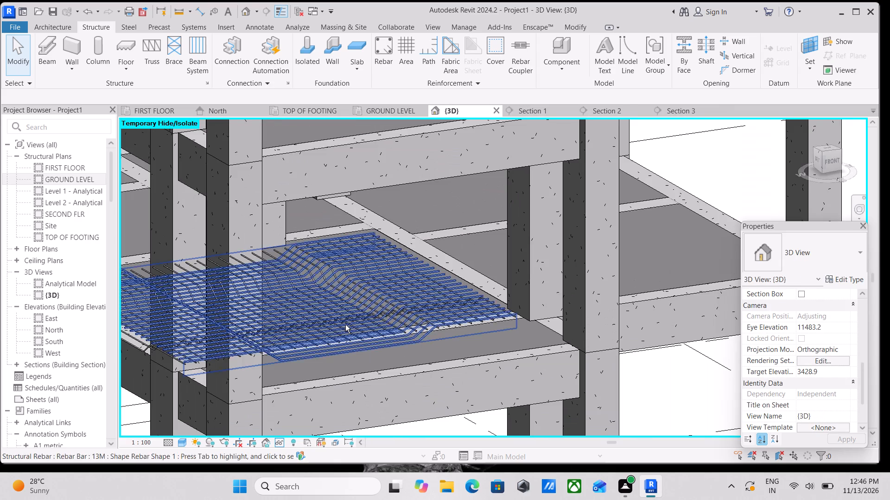
pyautogui.keyDown('shift'); pyautogui.moveTo(393, 357); pyautogui.dragTo(541, 392, button='middle'); pyautogui.keyUp('shift')
pyautogui.moveTo(162, 316); pyautogui.dragTo(238, 301, button='middle')
pyautogui.scroll(-5, 238, 301)
pyautogui.scroll(-3, 151, 305)
pyautogui.scroll(-1, 225, 300)
pyautogui.keyDown('shift'); pyautogui.moveTo(225, 300); pyautogui.dragTo(111, 306, button='middle'); pyautogui.keyUp('shift')
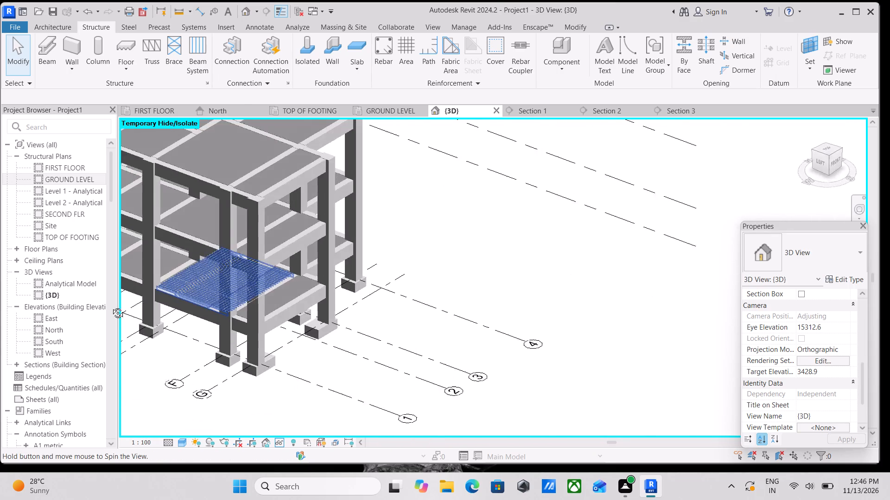
pyautogui.keyDown('shift'); pyautogui.moveTo(111, 306); pyautogui.dragTo(71, 278, button='middle'); pyautogui.keyUp('shift')
pyautogui.keyDown('shift'); pyautogui.moveTo(255, 291); pyautogui.dragTo(189, 297, button='middle'); pyautogui.keyUp('shift')
pyautogui.scroll(4, 266, 325)
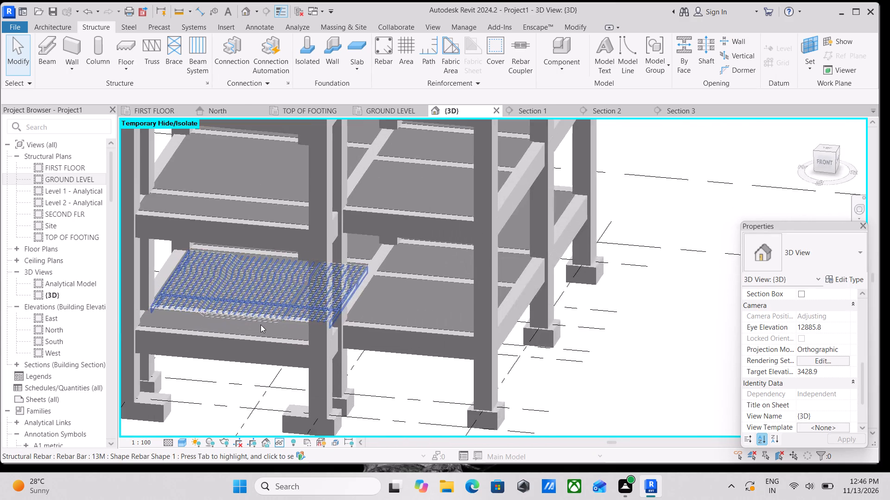
pyautogui.scroll(5, 261, 325)
pyautogui.moveTo(258, 325); pyautogui.dragTo(232, 304, button='middle')
pyautogui.scroll(-5, 232, 304)
pyautogui.keyDown('shift'); pyautogui.moveTo(216, 304); pyautogui.dragTo(242, 342, button='middle'); pyautogui.keyUp('shift')
pyautogui.scroll(-3, 239, 341)
pyautogui.moveTo(239, 341); pyautogui.dragTo(401, 296, button='middle')
pyautogui.keyDown('shift'); pyautogui.scroll(-1, 401, 296); pyautogui.keyUp('shift')
pyautogui.scroll(-3, 259, 299)
pyautogui.moveTo(256, 299); pyautogui.dragTo(334, 289, button='middle')
pyautogui.scroll(1, 256, 299)
pyautogui.keyDown('shift'); pyautogui.scroll(1, 334, 289); pyautogui.keyUp('shift')
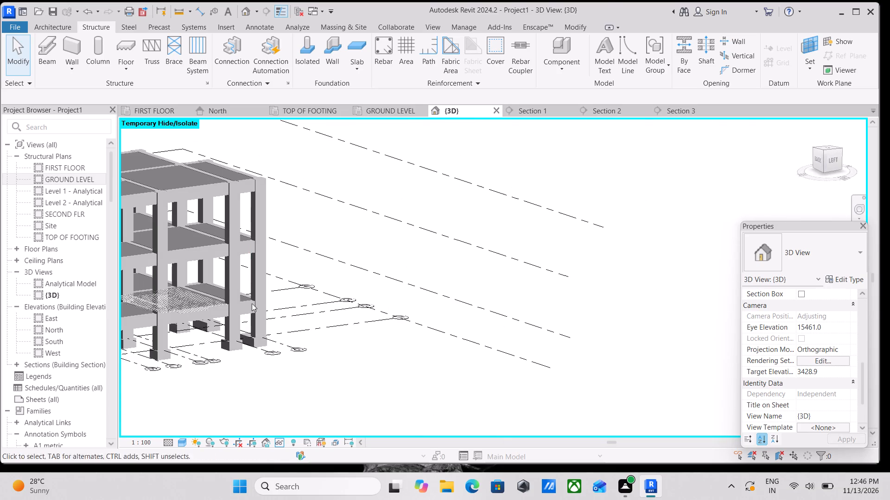
pyautogui.scroll(-3, 256, 303)
pyautogui.scroll(13, 185, 311)
pyautogui.scroll(4, 231, 257)
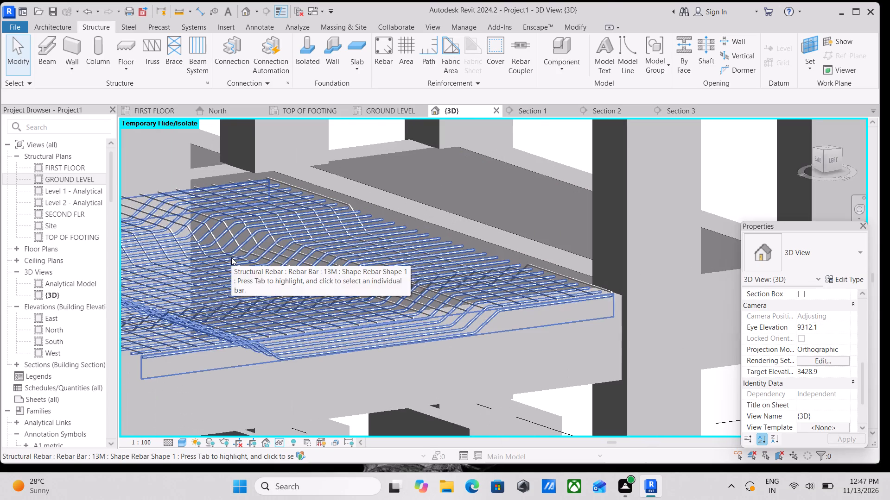
pyautogui.scroll(5, 263, 240)
pyautogui.scroll(-8, 263, 240)
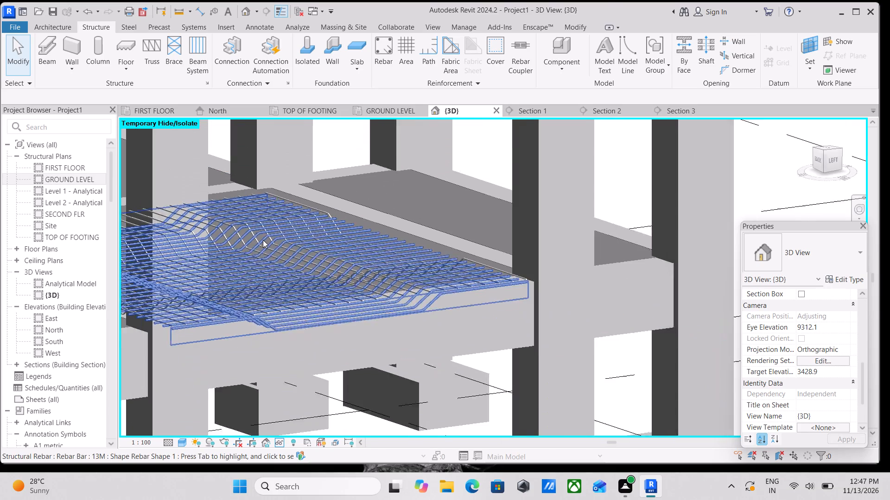
# Examine the ground-level slab's crossing cranked bars and its edge reinforcement from several sides in the {3D} view.
pyautogui.scroll(-2, 263, 240)
pyautogui.scroll(7, 263, 240)
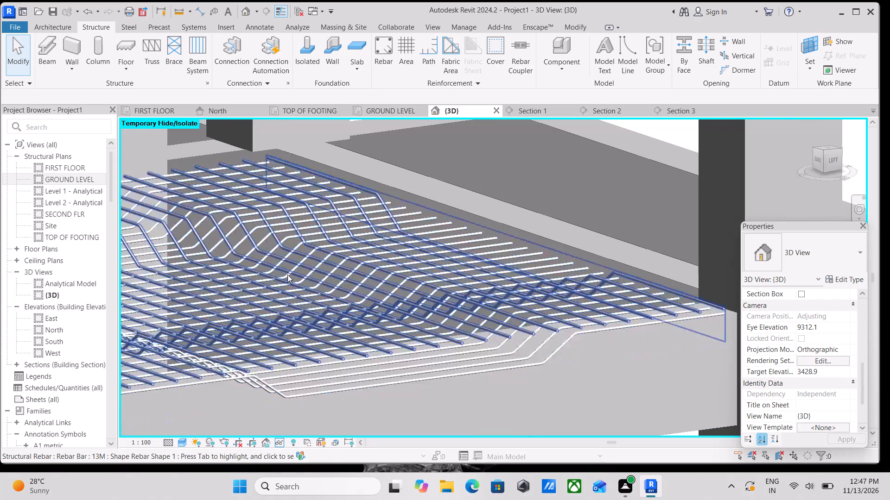
pyautogui.keyDown('shift'); pyautogui.moveTo(285, 295); pyautogui.dragTo(261, 377, button='middle'); pyautogui.keyUp('shift')
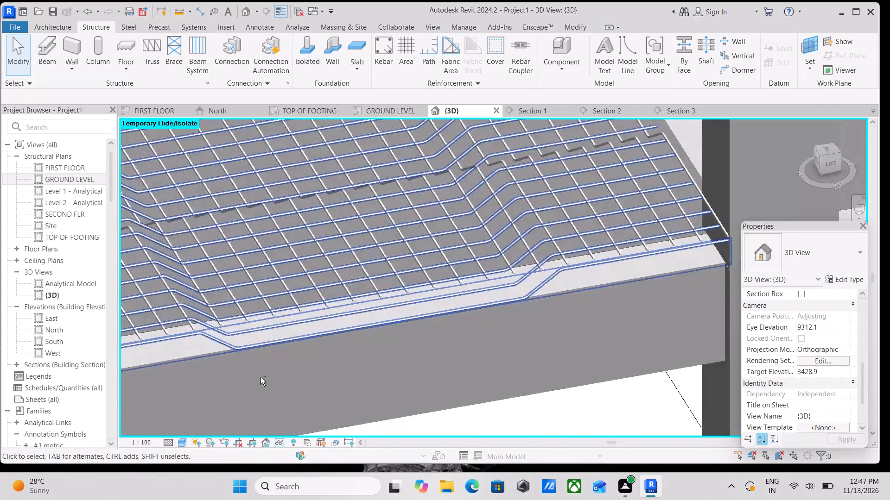
pyautogui.scroll(-8, 259, 372)
pyautogui.keyDown('shift'); pyautogui.moveTo(259, 372); pyautogui.dragTo(153, 331, button='middle'); pyautogui.keyUp('shift')
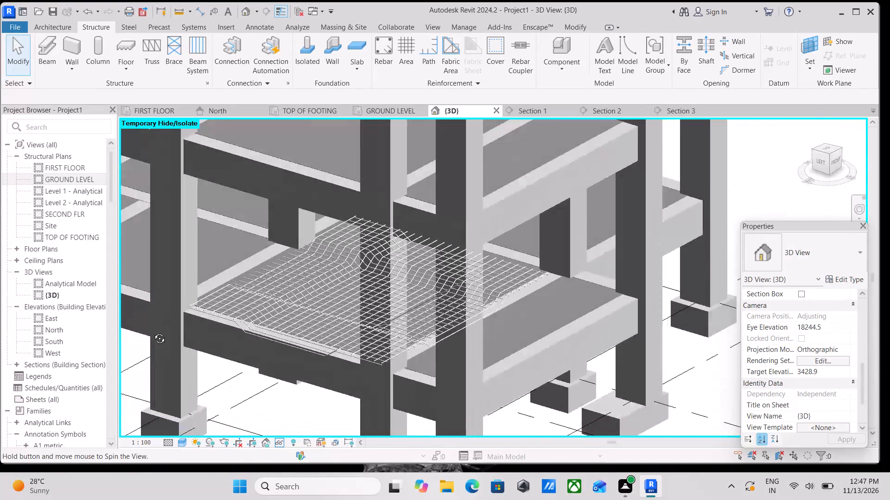
pyautogui.keyDown('shift'); pyautogui.moveTo(153, 331); pyautogui.dragTo(135, 318, button='middle'); pyautogui.keyUp('shift')
# Open Section 3 and check the perpendicular rebar set along the slab's top cover.
pyautogui.click(681, 107)
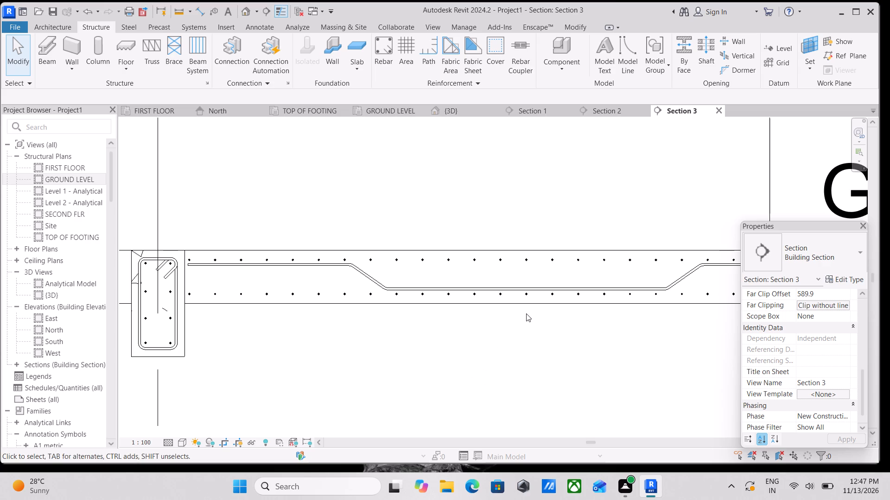
pyautogui.click(290, 261)
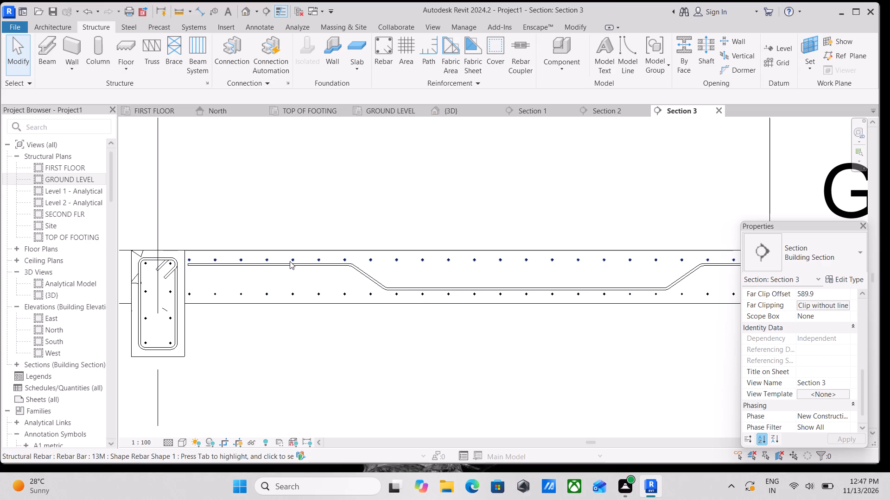
pyautogui.press('Escape')
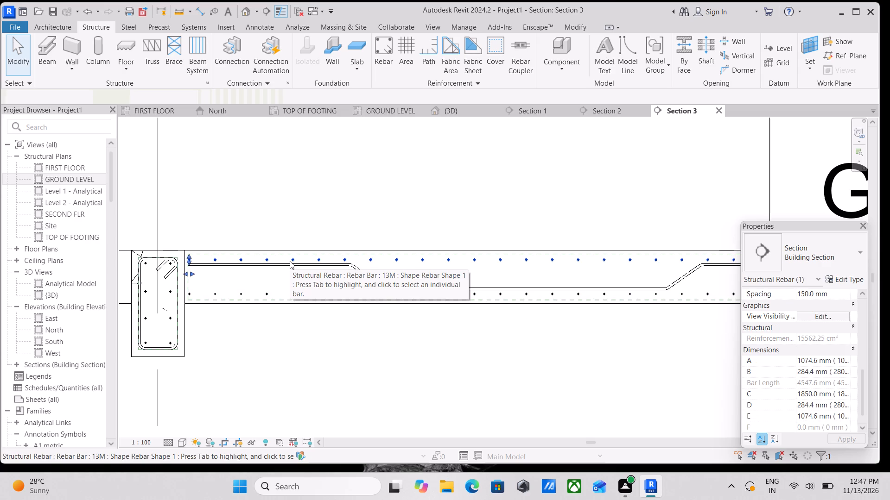
pyautogui.press('Escape')
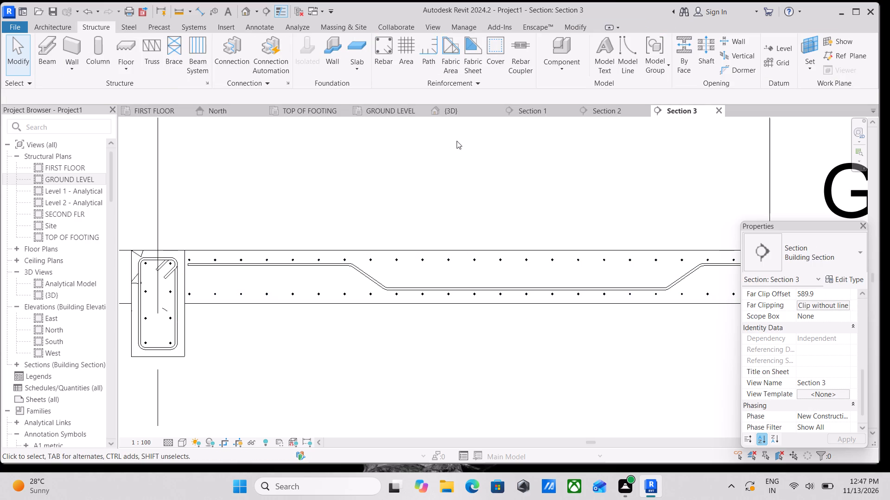
# Place a straight 13M rebar set of shape M_00, parallel to the work plane, just beneath the cranked bar's upper runs in Section 3.
pyautogui.click(375, 49)
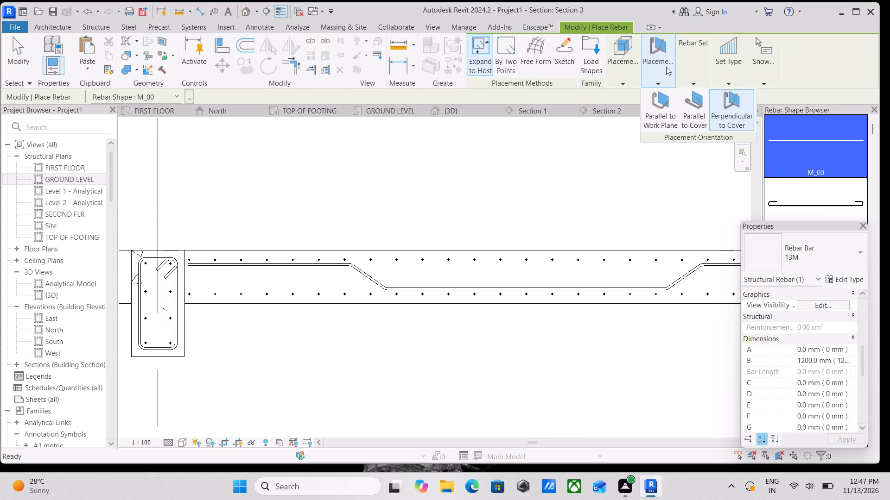
pyautogui.click(622, 82)
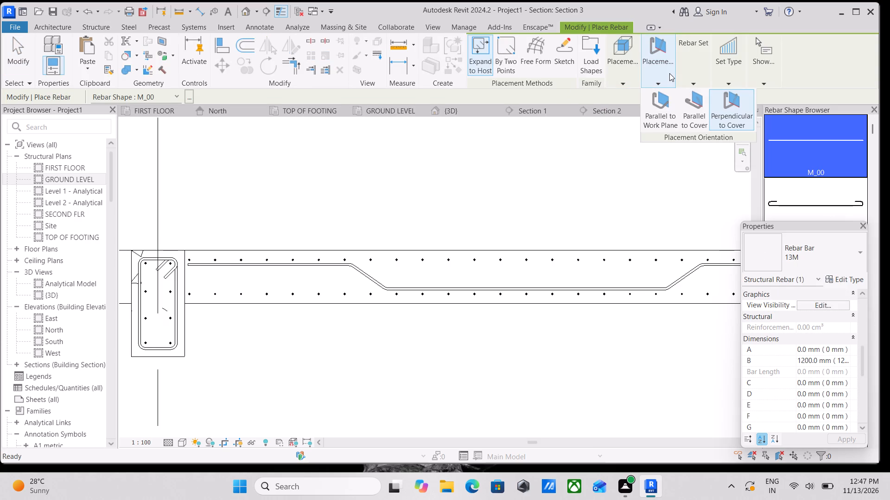
pyautogui.click(663, 73)
pyautogui.click(592, 50)
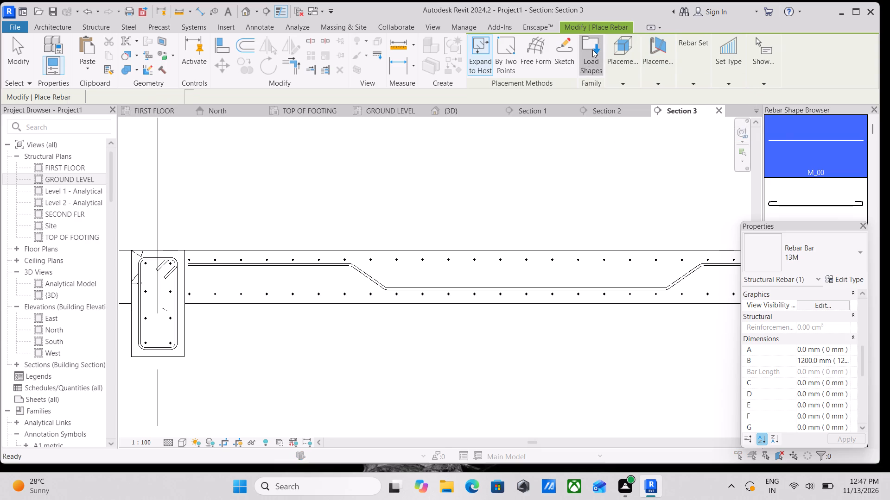
pyautogui.click(787, 140)
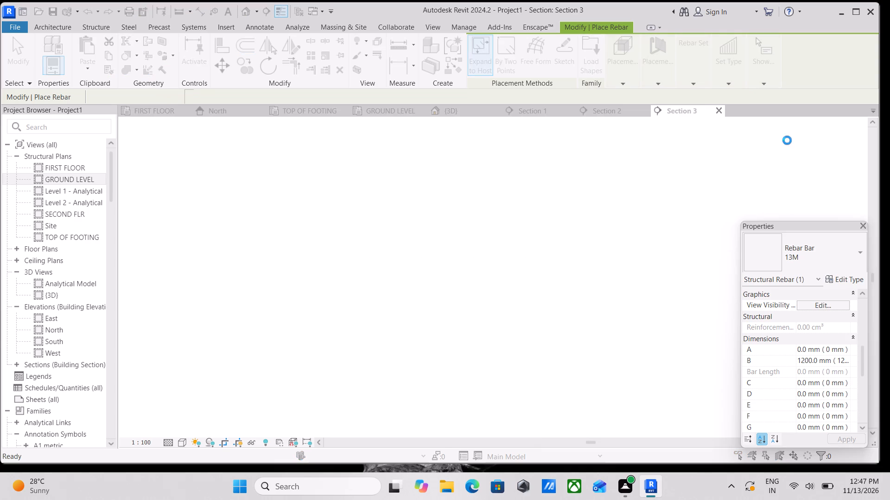
pyautogui.click(645, 106)
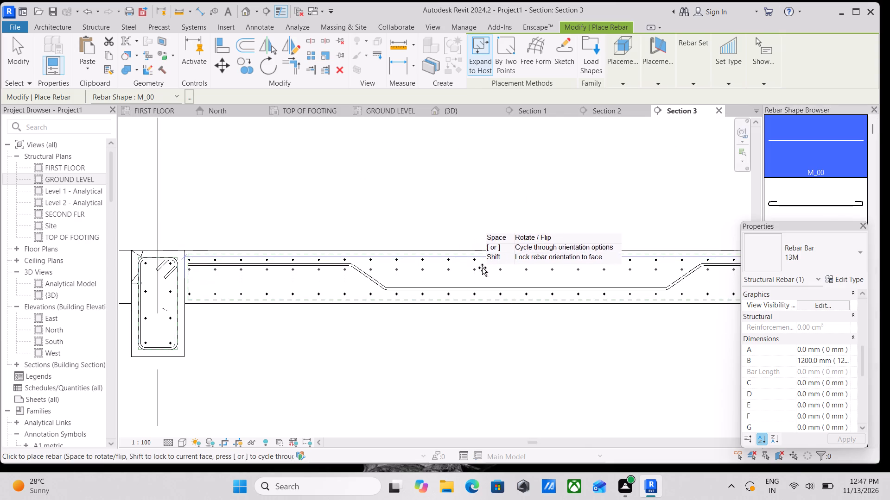
pyautogui.click(663, 78)
pyautogui.click(644, 114)
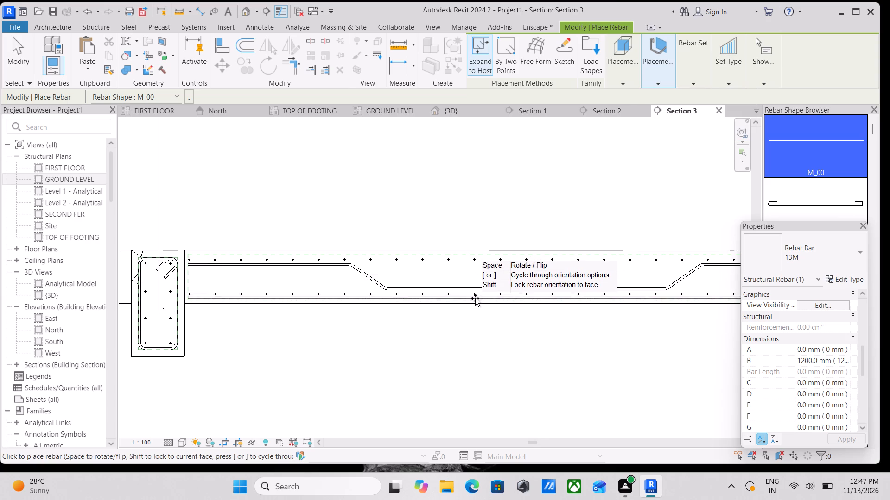
pyautogui.scroll(8, 475, 300)
pyautogui.scroll(-3, 481, 296)
pyautogui.moveTo(481, 296); pyautogui.dragTo(545, 305, button='middle')
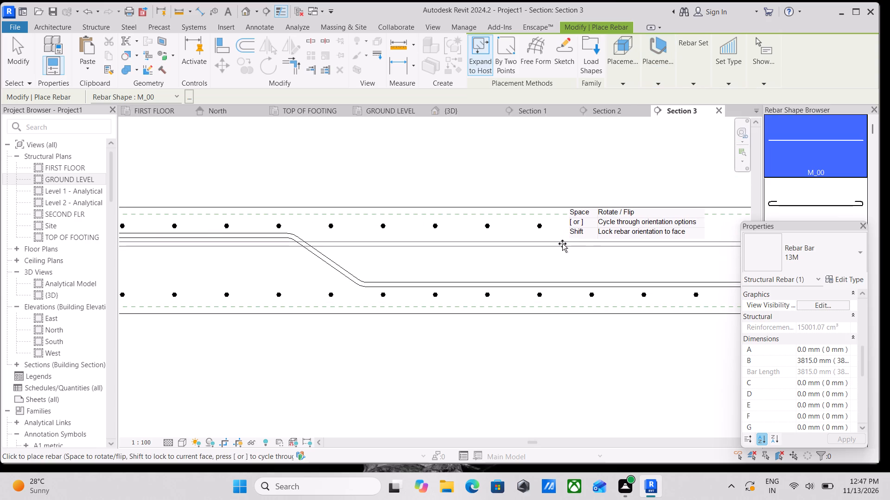
pyautogui.moveTo(560, 243); pyautogui.dragTo(468, 237, button='middle')
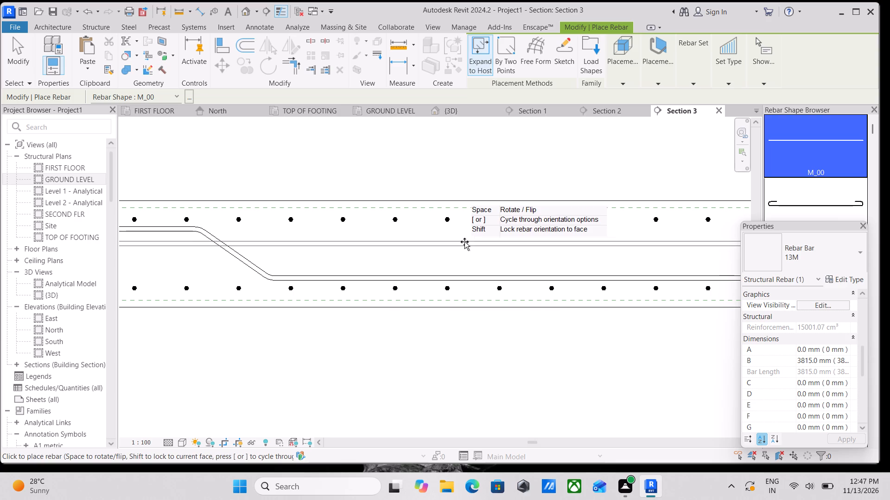
pyautogui.click(464, 242)
pyautogui.press('Escape')
pyautogui.press('Escape')
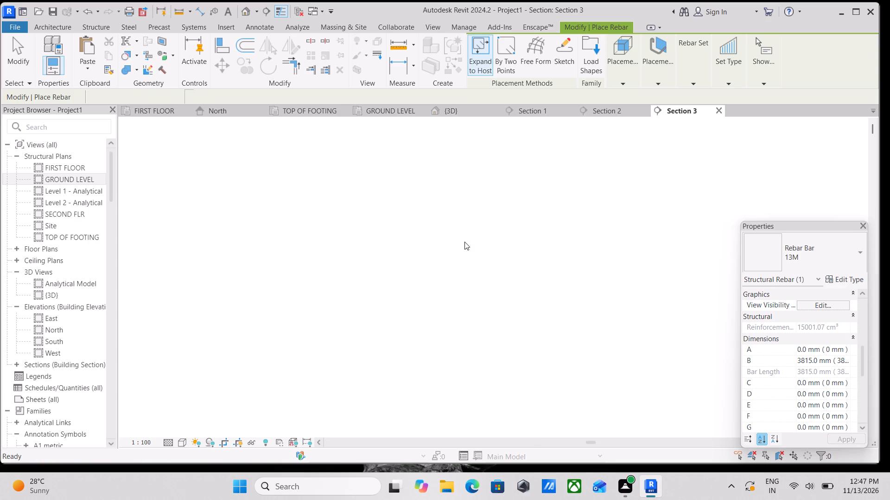
# Set the new straight M_00 rebar set to show unobscured in the {3D} view through its view visibility states.
pyautogui.click(484, 241)
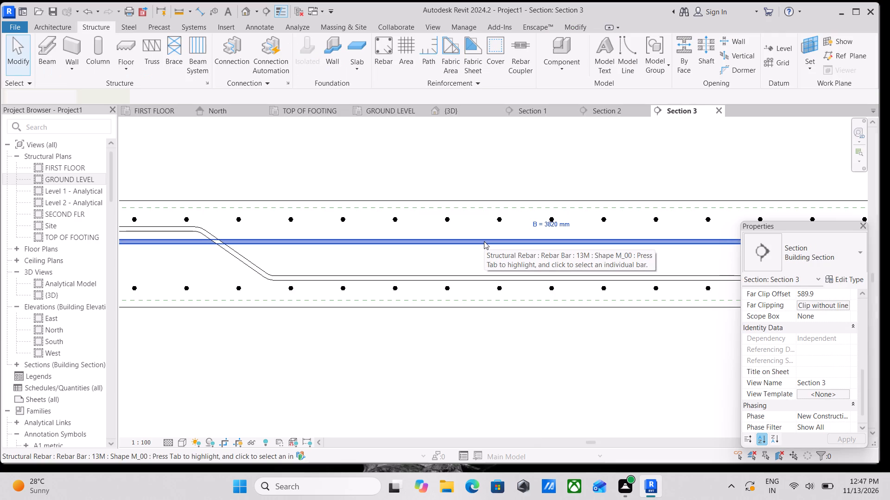
pyautogui.scroll(-7, 484, 241)
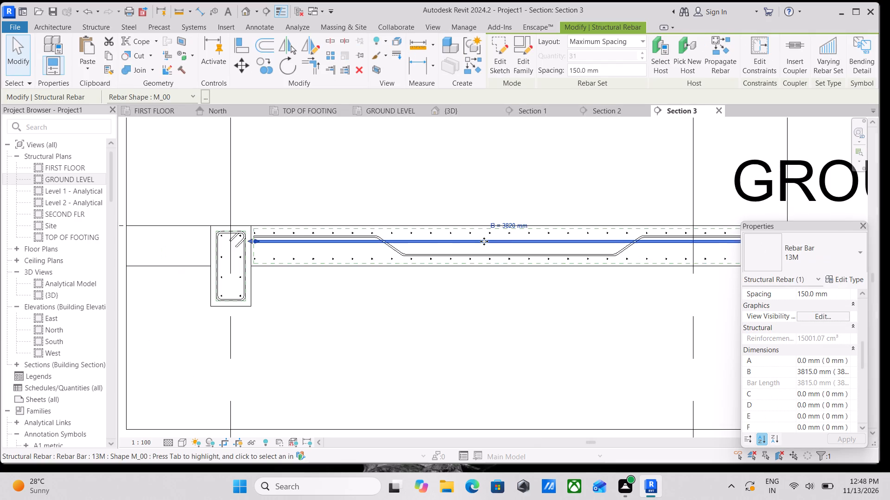
pyautogui.click(815, 317)
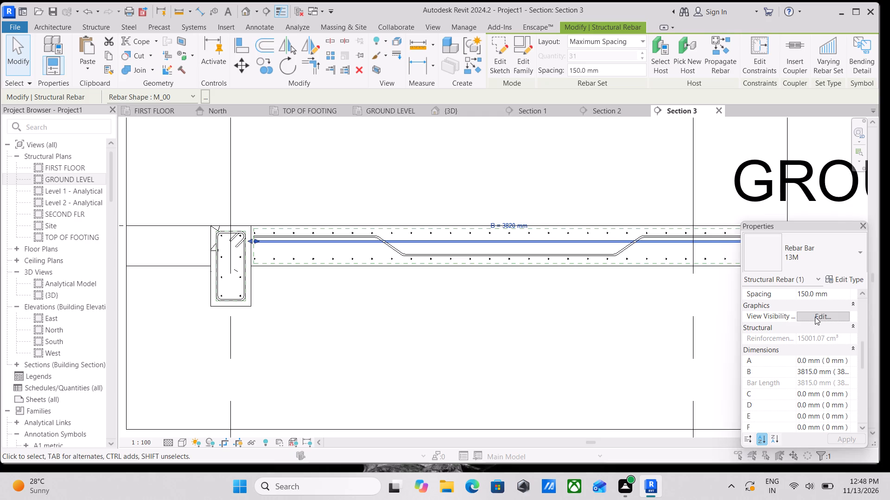
pyautogui.click(819, 313)
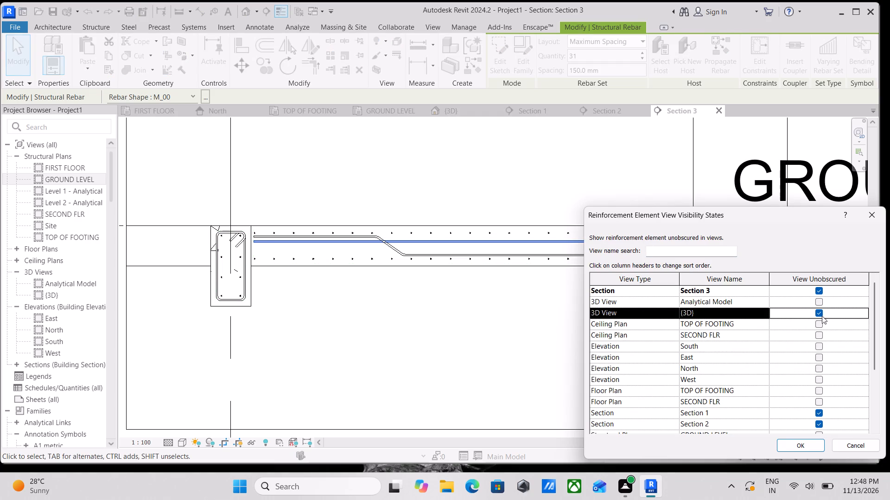
pyautogui.click(806, 446)
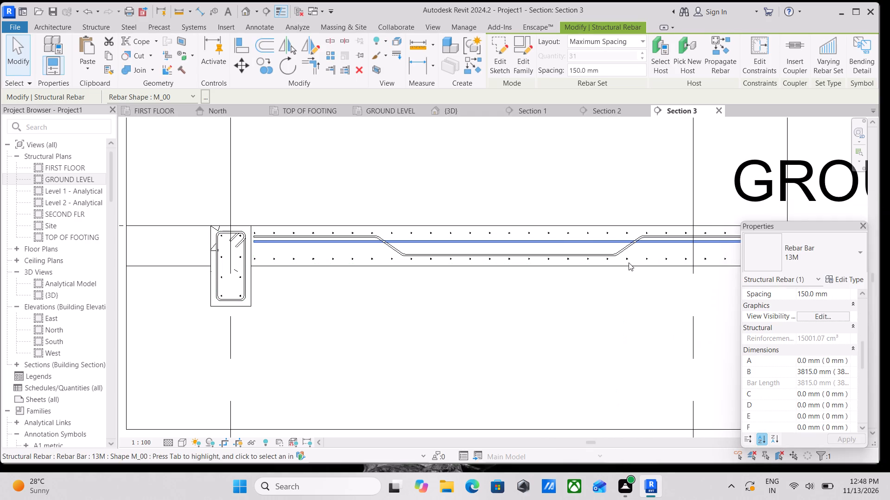
pyautogui.scroll(3, 629, 262)
pyautogui.scroll(2, 544, 228)
pyautogui.press('Escape')
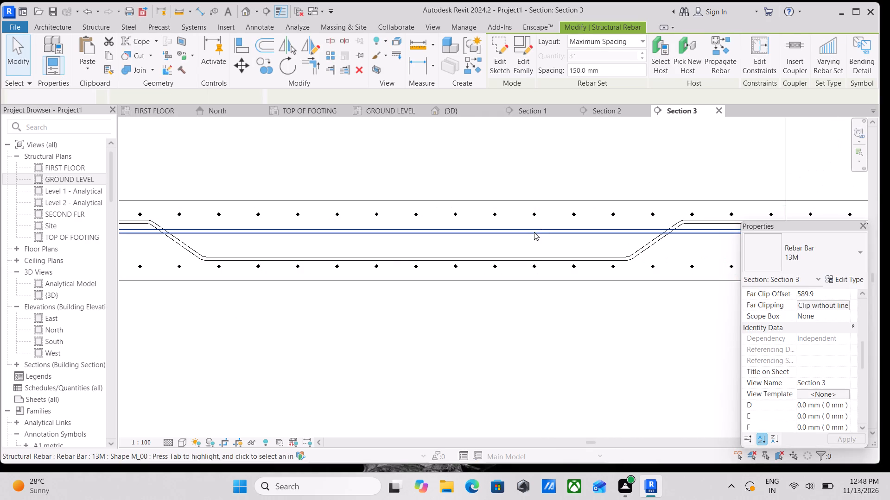
pyautogui.click(529, 232)
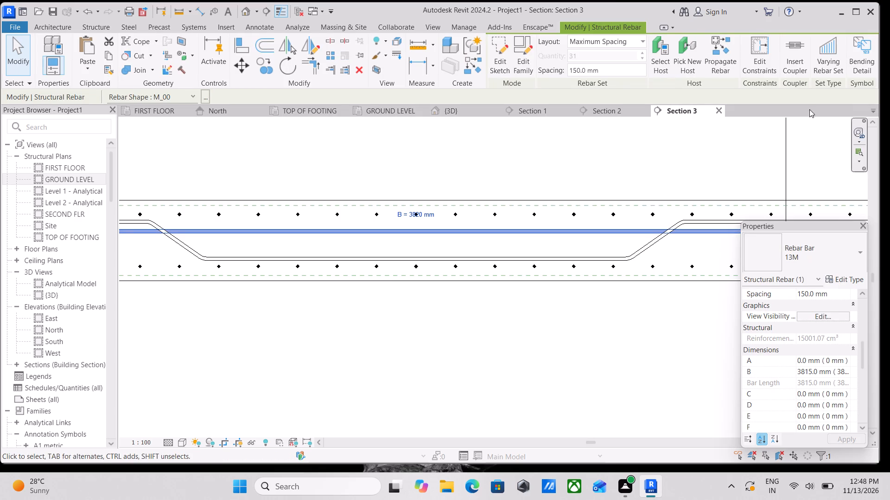
pyautogui.press('Escape')
# Examine the slab's reinforcement in the {3D} view from several sides, checking how the straight bars sit among the cranked bars.
pyautogui.scroll(-1, 410, 249)
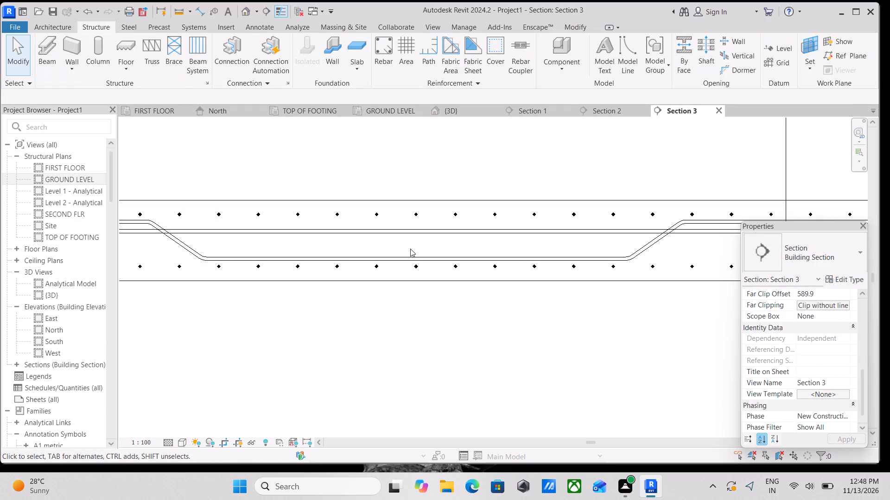
pyautogui.moveTo(410, 249); pyautogui.dragTo(490, 277, button='middle')
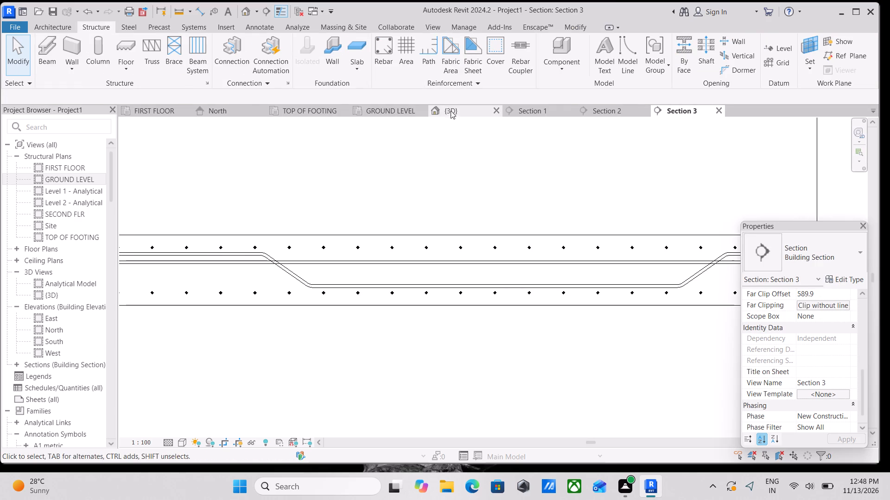
pyautogui.click(450, 108)
pyautogui.scroll(4, 522, 355)
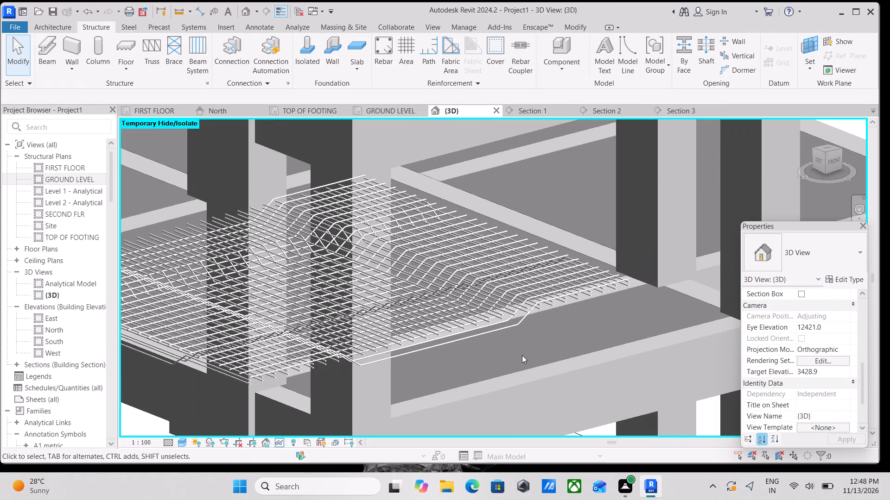
pyautogui.scroll(4, 522, 355)
pyautogui.scroll(-7, 522, 355)
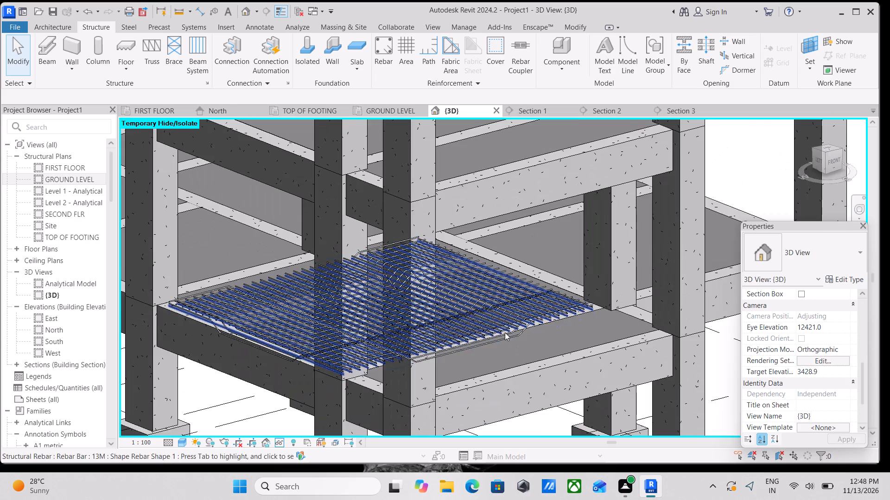
pyautogui.keyDown('shift'); pyautogui.moveTo(505, 332); pyautogui.dragTo(551, 387, button='middle'); pyautogui.keyUp('shift')
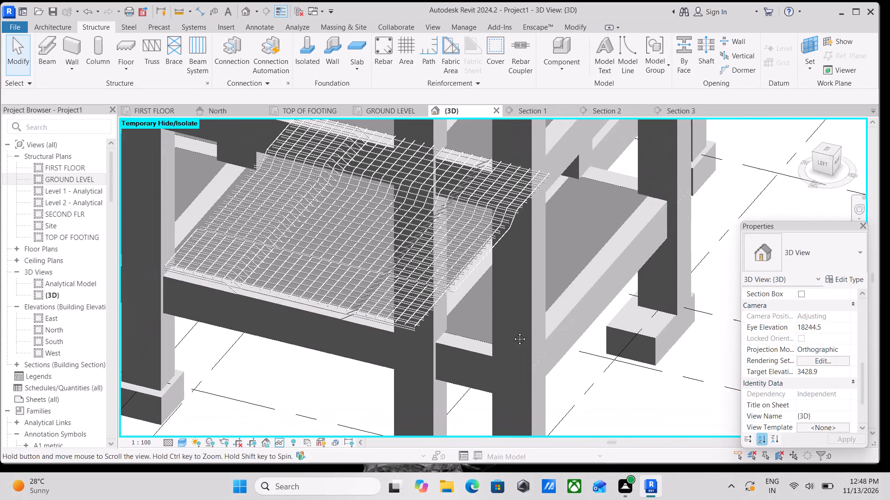
pyautogui.keyDown('shift'); pyautogui.moveTo(468, 332); pyautogui.dragTo(547, 316, button='middle'); pyautogui.keyUp('shift')
pyautogui.keyDown('shift'); pyautogui.moveTo(371, 338); pyautogui.dragTo(187, 303, button='middle'); pyautogui.keyUp('shift')
pyautogui.keyDown('shift'); pyautogui.moveTo(499, 356); pyautogui.dragTo(437, 395, button='middle'); pyautogui.keyUp('shift')
pyautogui.keyDown('shift'); pyautogui.moveTo(370, 352); pyautogui.dragTo(577, 425, button='middle'); pyautogui.keyUp('shift')
pyautogui.scroll(3, 222, 249)
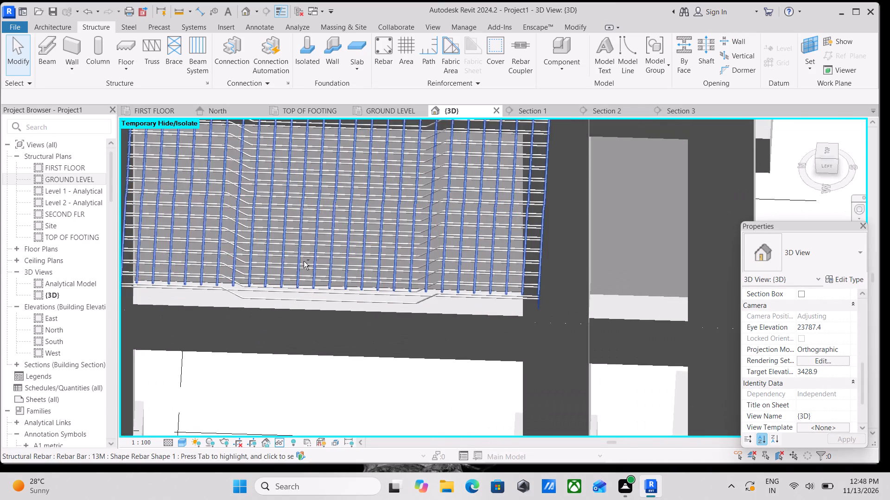
pyautogui.keyDown('shift'); pyautogui.moveTo(311, 264); pyautogui.dragTo(369, 298, button='middle'); pyautogui.keyUp('shift')
pyautogui.keyDown('shift'); pyautogui.moveTo(473, 300); pyautogui.dragTo(437, 304, button='middle'); pyautogui.keyUp('shift')
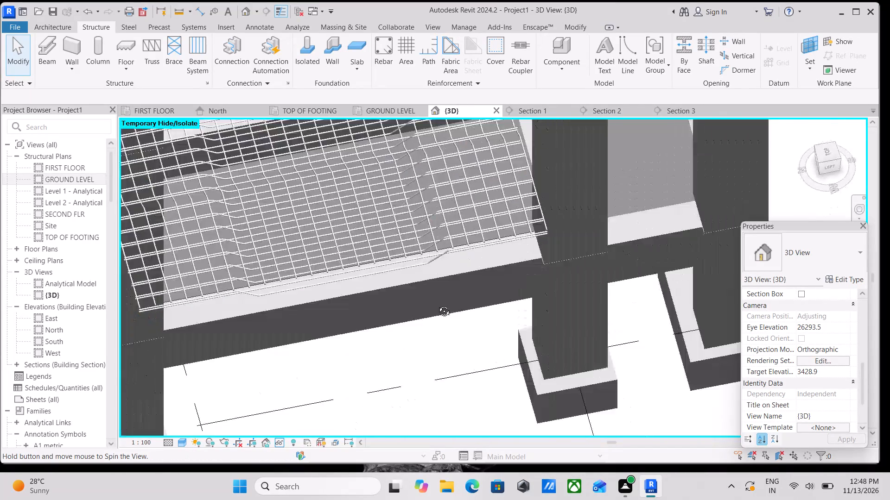
pyautogui.keyDown('shift'); pyautogui.moveTo(437, 304); pyautogui.dragTo(220, 245, button='middle'); pyautogui.keyUp('shift')
pyautogui.scroll(-3, 457, 332)
pyautogui.keyDown('shift'); pyautogui.moveTo(441, 367); pyautogui.dragTo(424, 351, button='middle'); pyautogui.keyUp('shift')
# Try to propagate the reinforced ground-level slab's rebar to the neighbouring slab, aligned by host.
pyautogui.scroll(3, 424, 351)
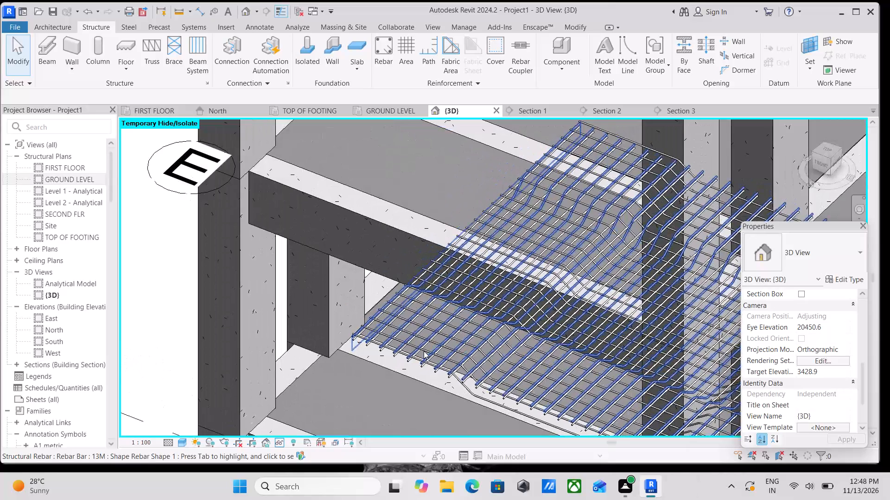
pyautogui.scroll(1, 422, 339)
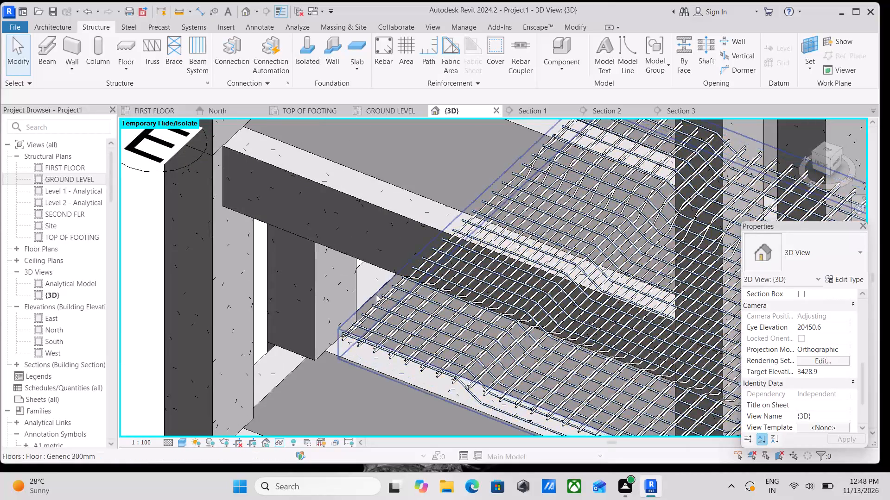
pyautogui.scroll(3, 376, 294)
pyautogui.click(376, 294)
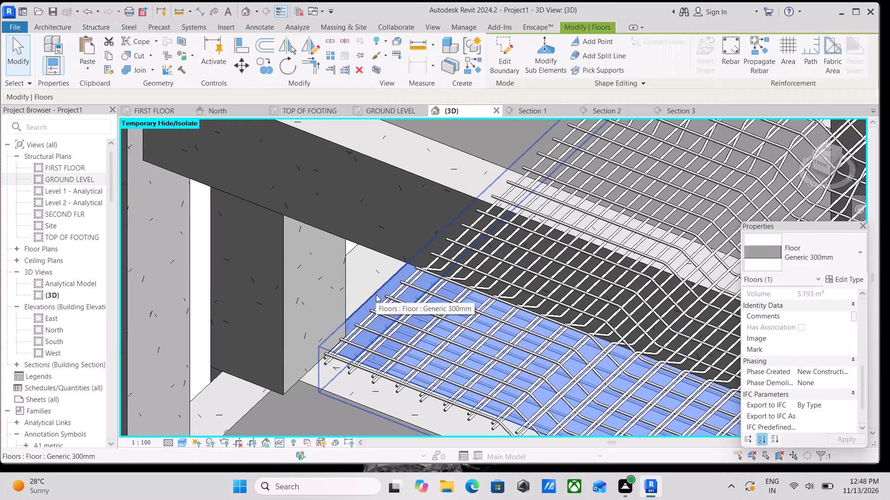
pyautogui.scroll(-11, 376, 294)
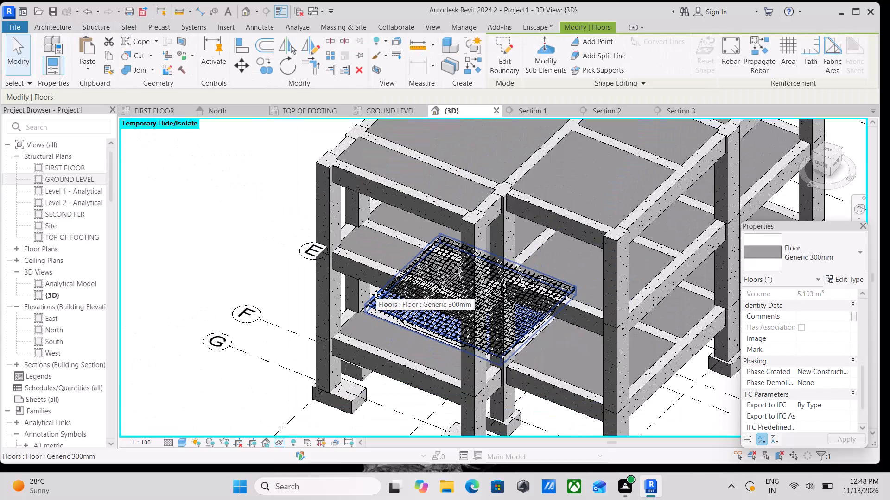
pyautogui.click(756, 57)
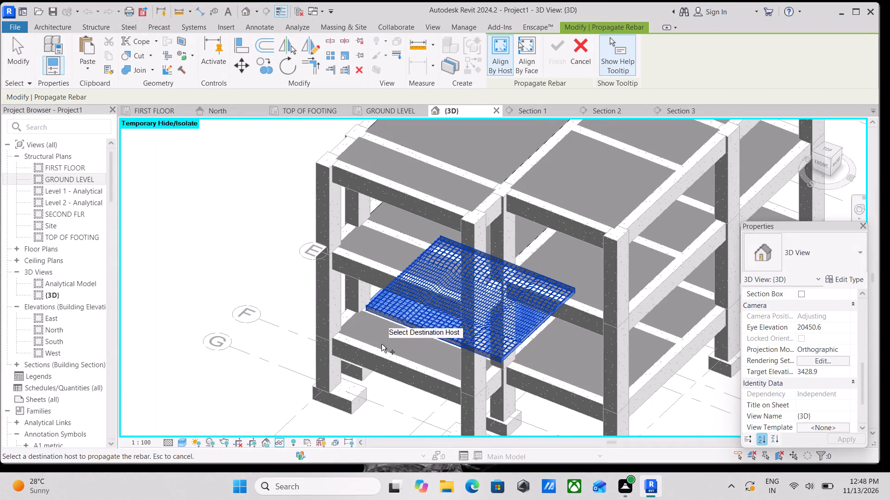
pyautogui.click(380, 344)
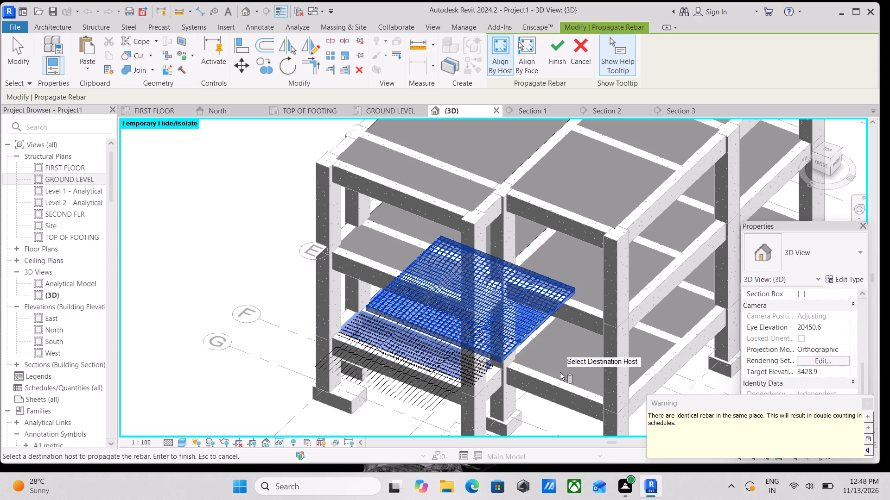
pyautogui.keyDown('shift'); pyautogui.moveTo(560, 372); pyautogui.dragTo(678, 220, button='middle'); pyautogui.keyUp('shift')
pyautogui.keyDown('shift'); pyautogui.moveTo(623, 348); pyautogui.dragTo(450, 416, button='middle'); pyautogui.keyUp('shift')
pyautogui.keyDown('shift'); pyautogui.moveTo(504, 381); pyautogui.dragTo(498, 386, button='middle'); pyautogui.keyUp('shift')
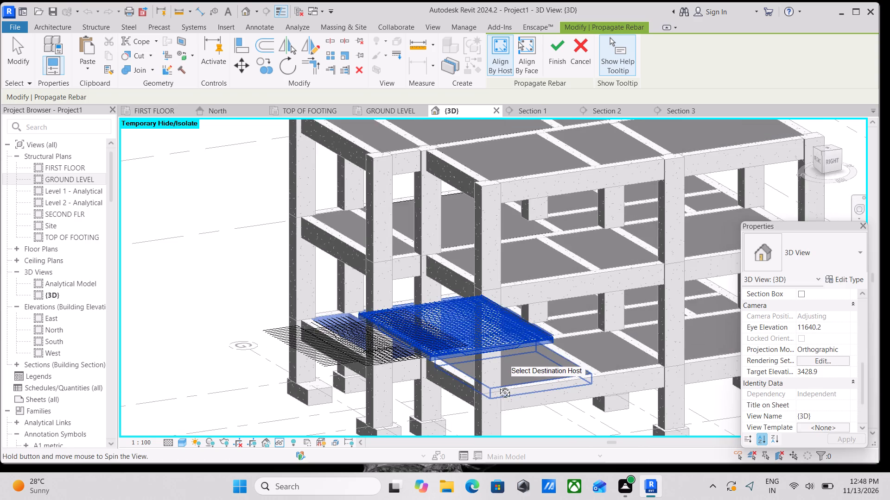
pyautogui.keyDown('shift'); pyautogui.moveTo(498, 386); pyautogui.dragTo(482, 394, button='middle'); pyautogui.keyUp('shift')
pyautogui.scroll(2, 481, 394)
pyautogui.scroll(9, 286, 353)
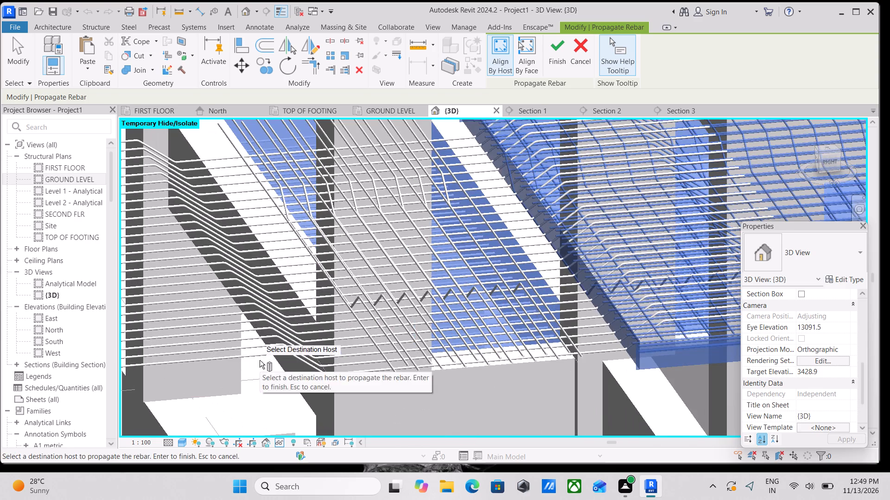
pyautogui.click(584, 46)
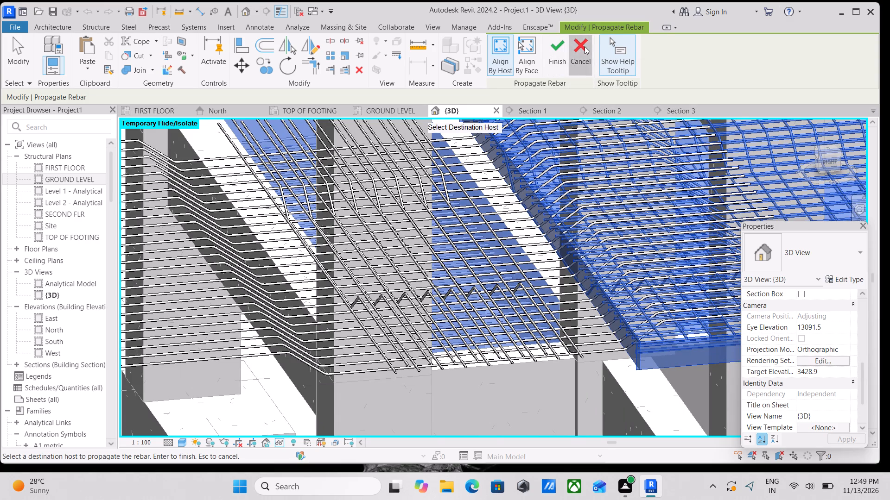
# Examine the reinforced slab and the surrounding frame in the {3D} view from the side and the back.
pyautogui.scroll(2, 517, 326)
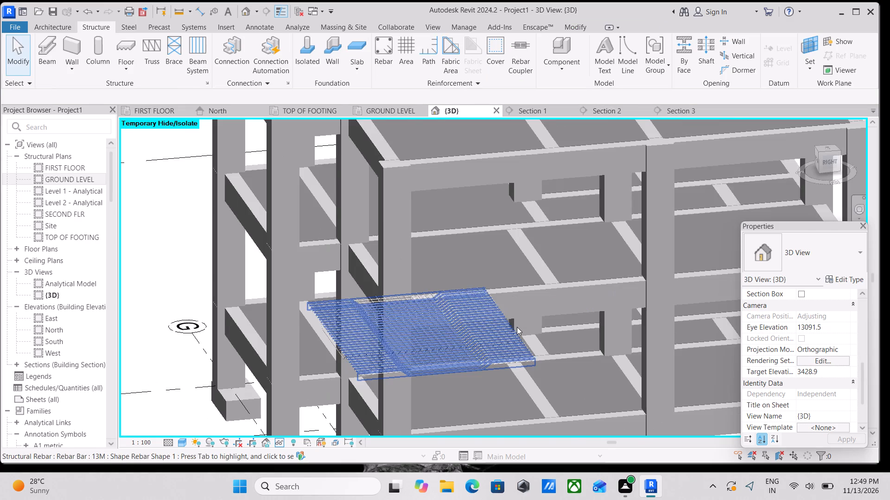
pyautogui.scroll(-1, 517, 327)
pyautogui.moveTo(517, 327); pyautogui.dragTo(465, 312, button='middle')
pyautogui.scroll(2, 495, 312)
pyautogui.keyDown('shift'); pyautogui.scroll(-2, 496, 312); pyautogui.keyUp('shift')
pyautogui.keyDown('shift'); pyautogui.moveTo(496, 312); pyautogui.dragTo(459, 307, button='middle'); pyautogui.keyUp('shift')
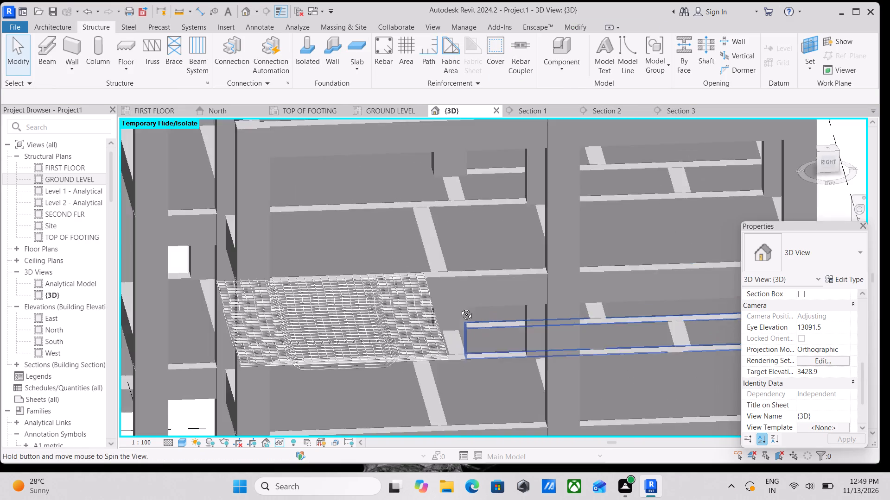
pyautogui.keyDown('shift'); pyautogui.moveTo(459, 307); pyautogui.dragTo(290, 276, button='middle'); pyautogui.keyUp('shift')
pyautogui.keyDown('shift'); pyautogui.scroll(1, 282, 276); pyautogui.keyUp('shift')
pyautogui.scroll(-6, 282, 276)
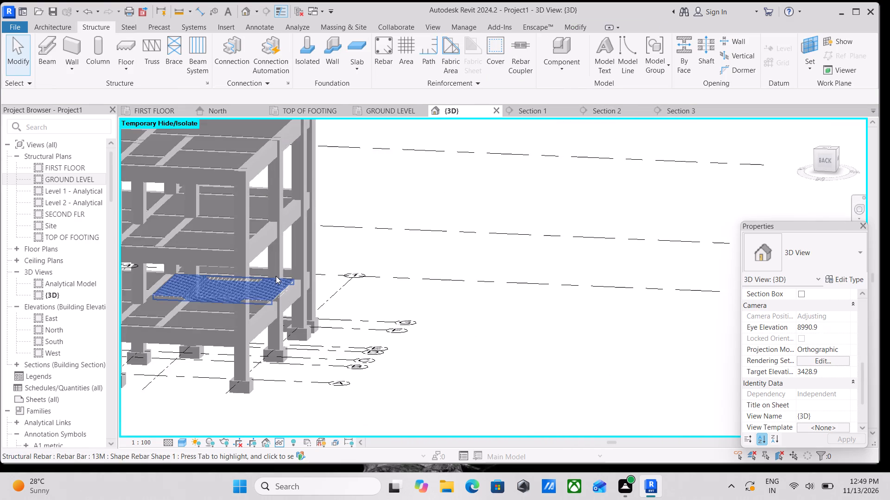
pyautogui.scroll(-5, 276, 276)
pyautogui.moveTo(282, 272); pyautogui.dragTo(269, 296, button='middle')
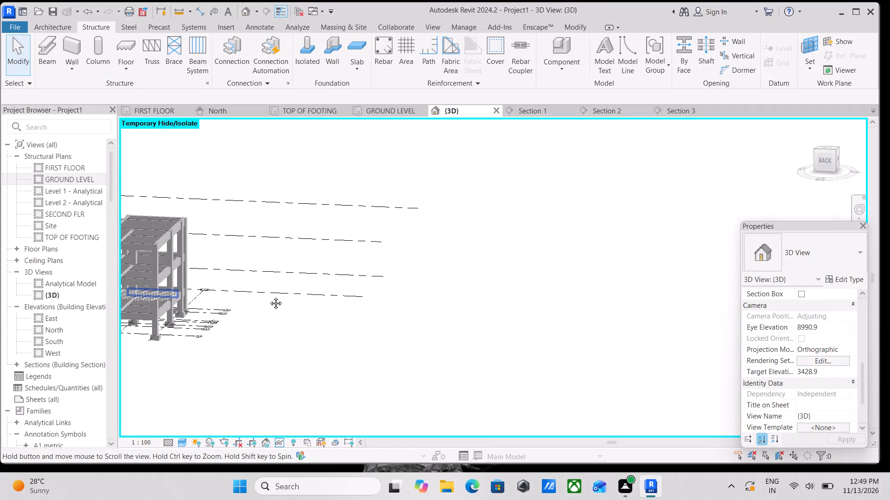
pyautogui.moveTo(269, 296); pyautogui.dragTo(461, 318, button='middle')
pyautogui.scroll(3, 461, 318)
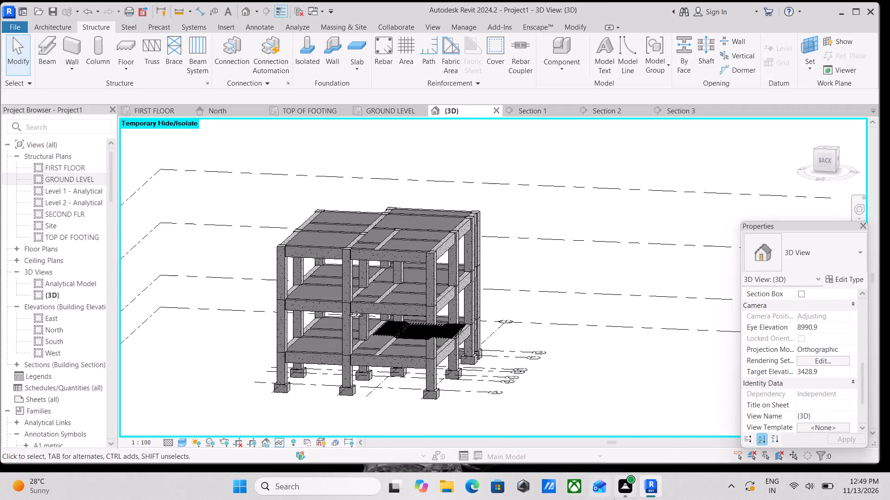
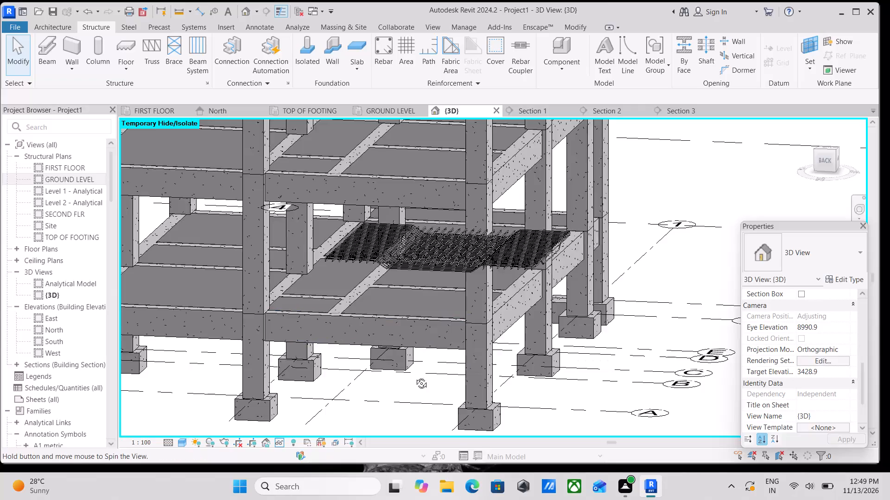
# Examine the reinforced ground-level slab and the surrounding frame in the {3D} view from the back, sides and front.
pyautogui.keyDown('shift'); pyautogui.moveTo(480, 341); pyautogui.dragTo(329, 306, button='middle'); pyautogui.keyUp('shift')
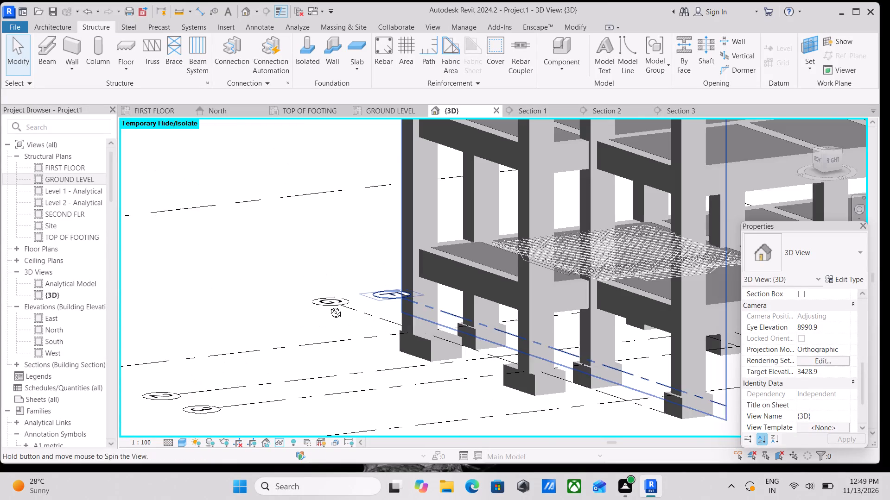
pyautogui.keyDown('shift'); pyautogui.moveTo(429, 349); pyautogui.dragTo(633, 428, button='middle'); pyautogui.keyUp('shift')
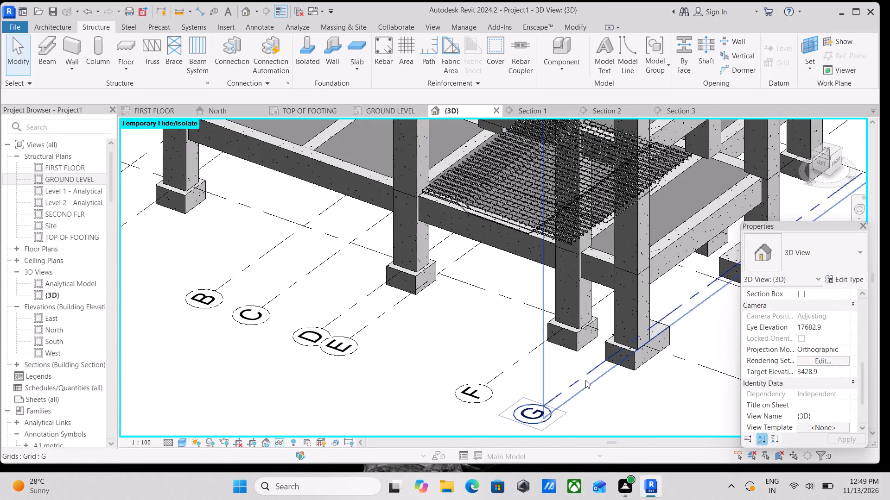
pyautogui.moveTo(585, 380); pyautogui.dragTo(392, 347, button='middle')
pyautogui.scroll(-4, 500, 401)
pyautogui.moveTo(577, 382); pyautogui.dragTo(498, 359, button='middle')
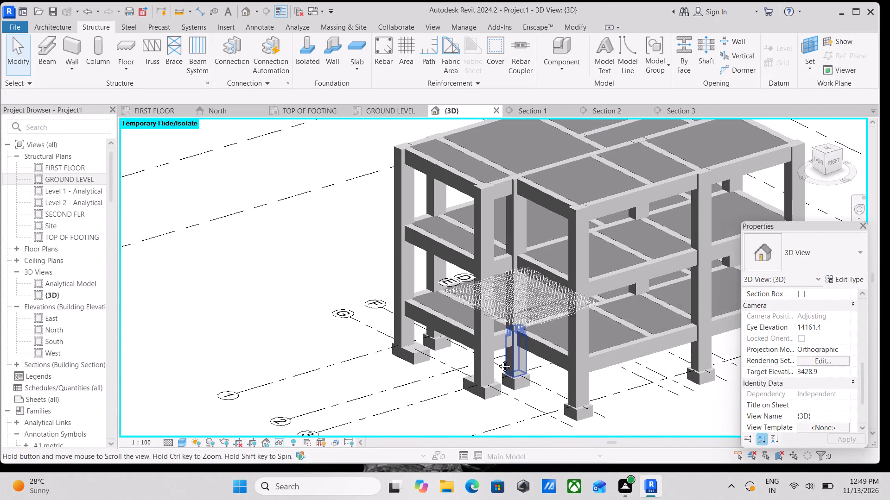
pyautogui.moveTo(498, 359); pyautogui.dragTo(496, 359, button='middle')
pyautogui.keyDown('shift'); pyautogui.moveTo(538, 377); pyautogui.dragTo(447, 391, button='middle'); pyautogui.keyUp('shift')
pyautogui.scroll(1, 447, 391)
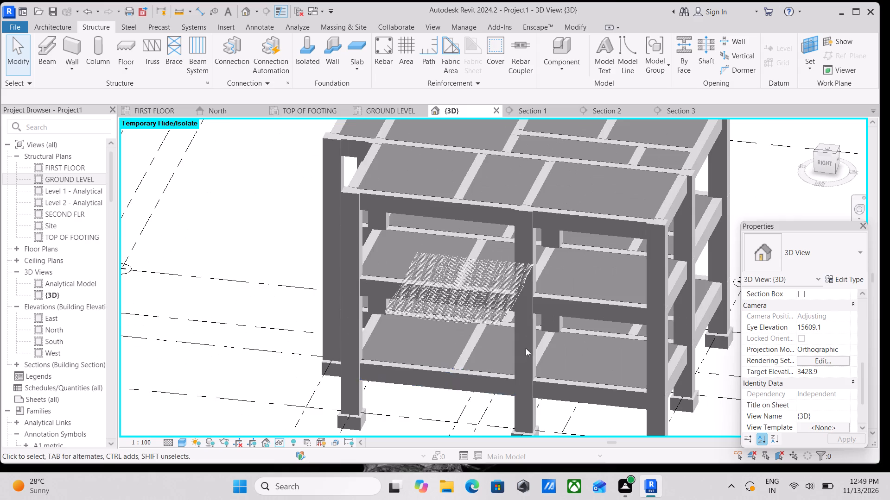
pyautogui.scroll(4, 526, 348)
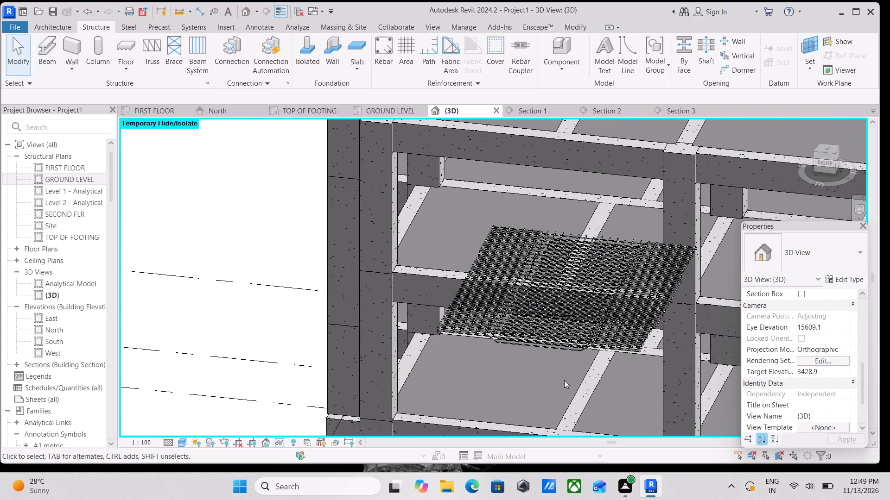
pyautogui.scroll(-1, 564, 380)
pyautogui.moveTo(564, 380); pyautogui.dragTo(287, 293, button='middle')
pyautogui.scroll(-3, 325, 319)
pyautogui.scroll(-2, 366, 336)
pyautogui.keyDown('shift'); pyautogui.moveTo(366, 336); pyautogui.dragTo(528, 368, button='middle'); pyautogui.keyUp('shift')
pyautogui.scroll(1, 528, 368)
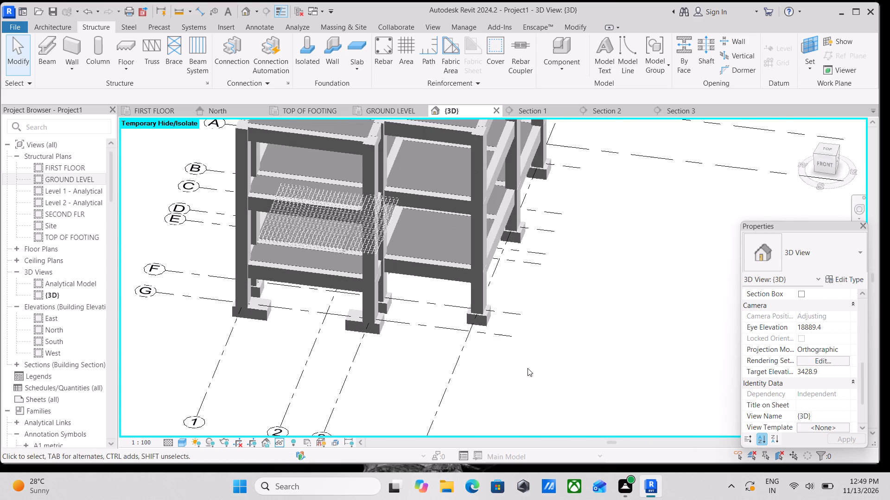
pyautogui.scroll(3, 503, 342)
pyautogui.scroll(5, 452, 326)
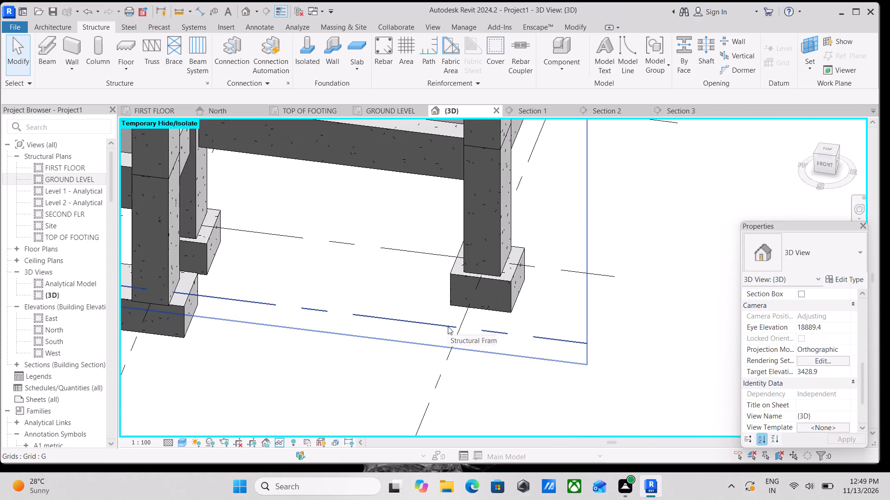
pyautogui.scroll(3, 448, 326)
pyautogui.scroll(-10, 448, 326)
pyautogui.keyDown('shift'); pyautogui.moveTo(373, 311); pyautogui.dragTo(373, 312, button='middle'); pyautogui.keyUp('shift')
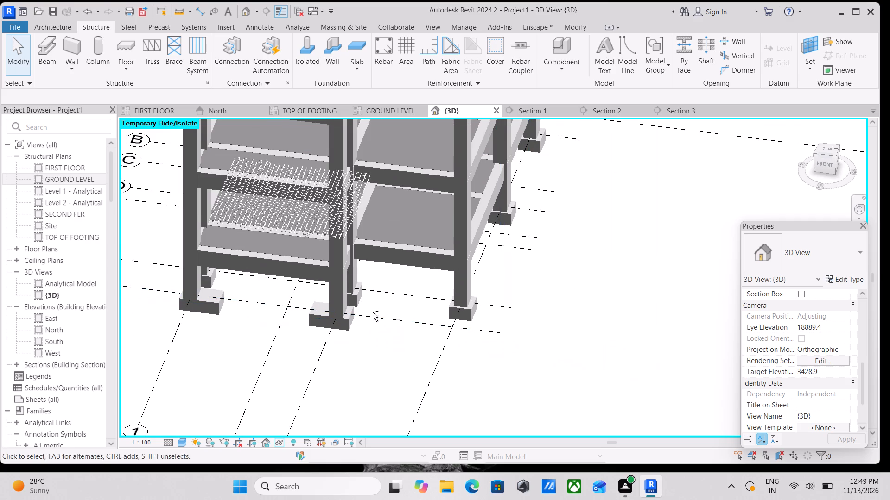
pyautogui.keyDown('shift'); pyautogui.moveTo(373, 312); pyautogui.dragTo(282, 309, button='middle'); pyautogui.keyUp('shift')
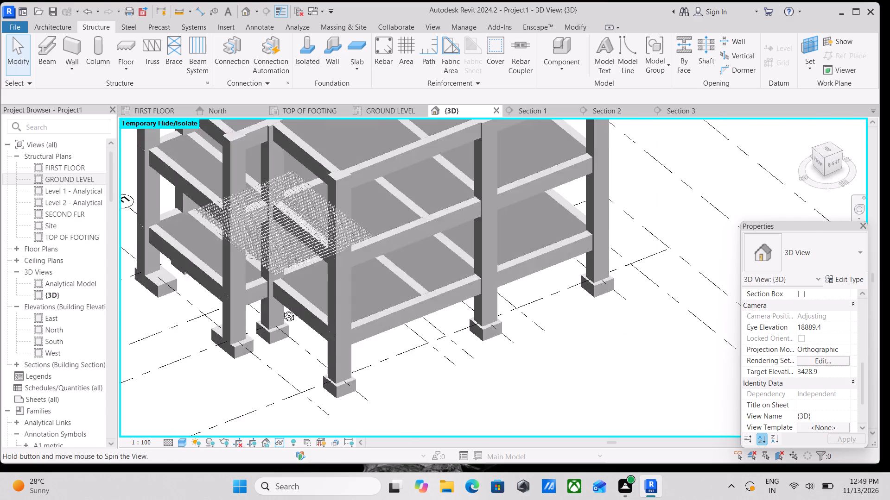
pyautogui.keyDown('shift'); pyautogui.moveTo(282, 309); pyautogui.dragTo(264, 312, button='middle'); pyautogui.keyUp('shift')
pyautogui.scroll(-1, 264, 317)
pyautogui.keyDown('shift'); pyautogui.moveTo(271, 314); pyautogui.dragTo(394, 333, button='middle'); pyautogui.keyUp('shift')
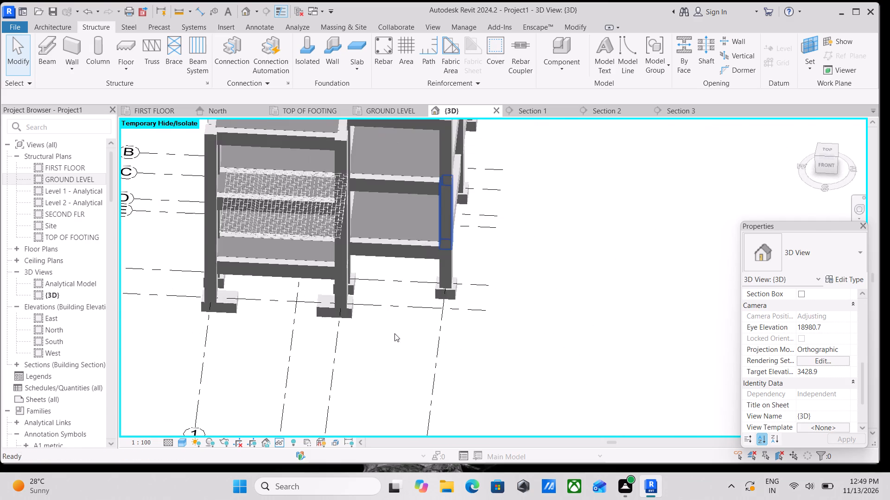
pyautogui.moveTo(275, 321); pyautogui.dragTo(301, 418, button='middle')
# Examine the slab's crossing cranked 13M bars up close from above, checking both bar directions and the cranks.
pyautogui.scroll(4, 265, 331)
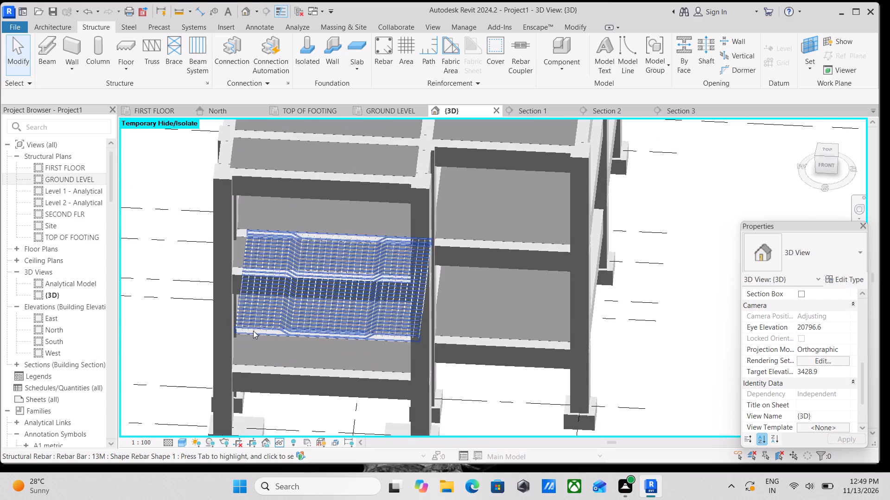
pyautogui.scroll(7, 253, 331)
pyautogui.keyDown('shift'); pyautogui.moveTo(253, 331); pyautogui.dragTo(211, 362, button='middle'); pyautogui.keyUp('shift')
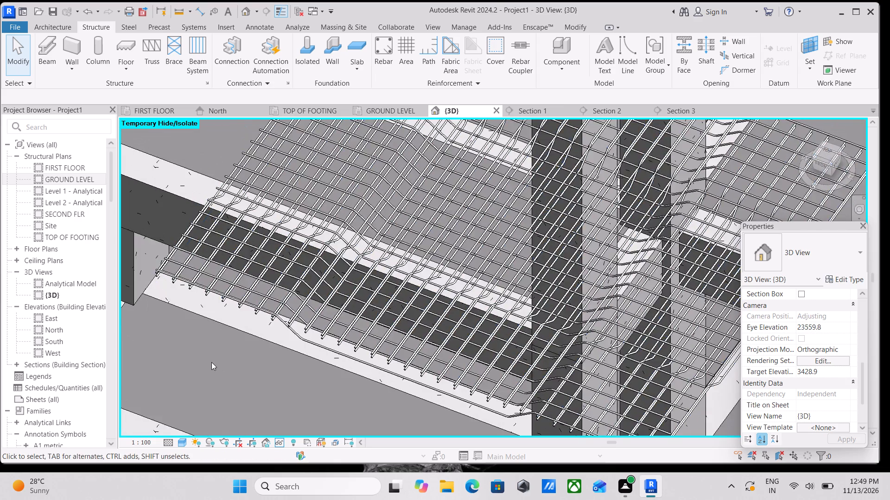
pyautogui.scroll(-6, 211, 362)
pyautogui.moveTo(279, 356); pyautogui.dragTo(310, 410, button='middle')
pyautogui.scroll(1, 311, 397)
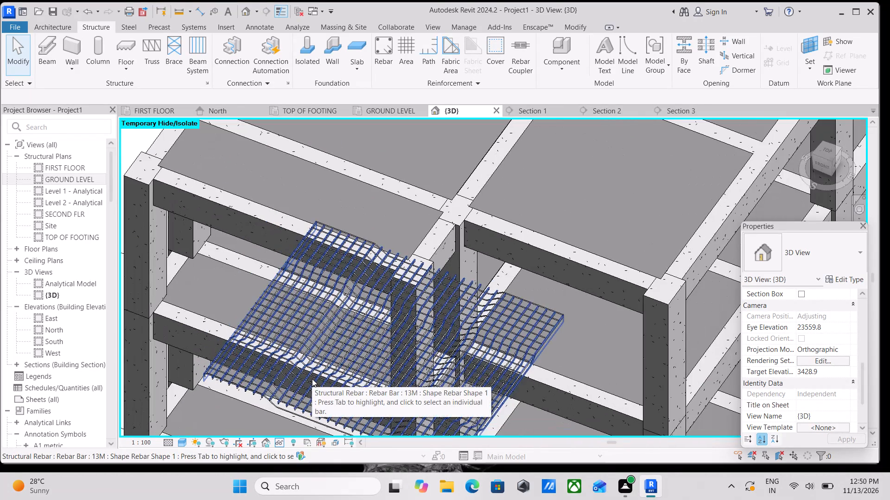
pyautogui.scroll(4, 312, 379)
pyautogui.scroll(-3, 312, 379)
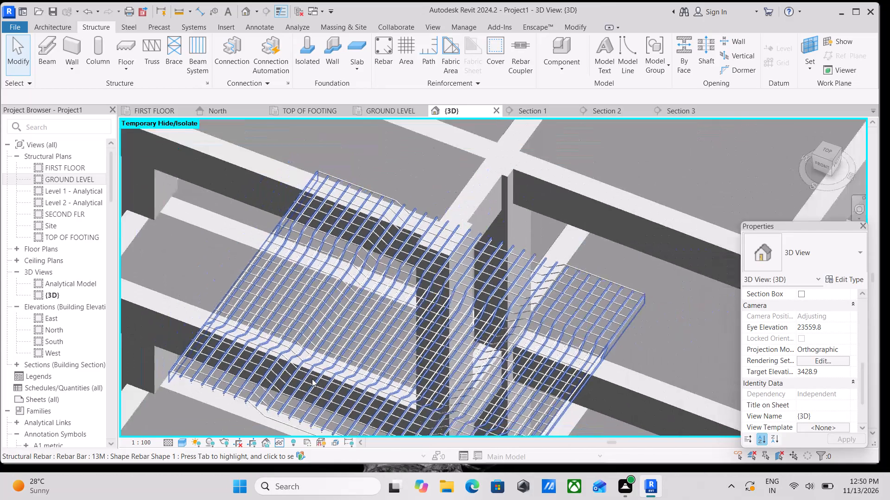
pyautogui.scroll(-3, 312, 379)
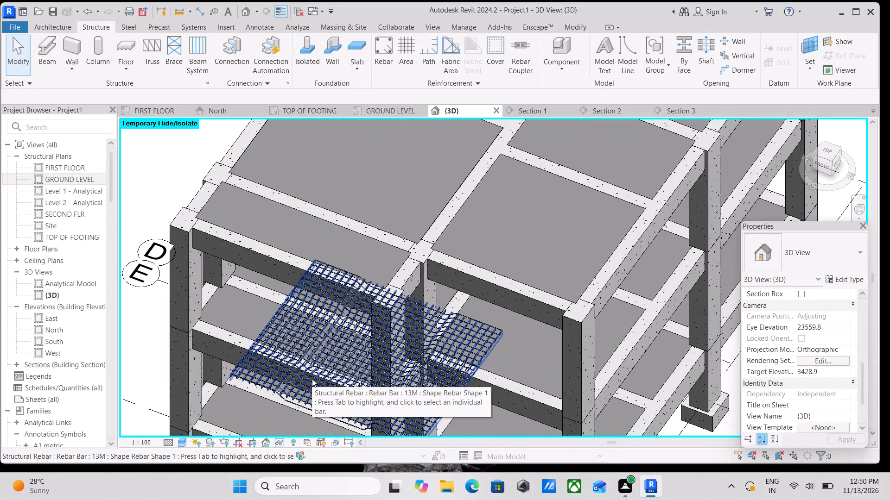
pyautogui.scroll(6, 312, 379)
pyautogui.scroll(3, 192, 369)
pyautogui.scroll(-2, 201, 364)
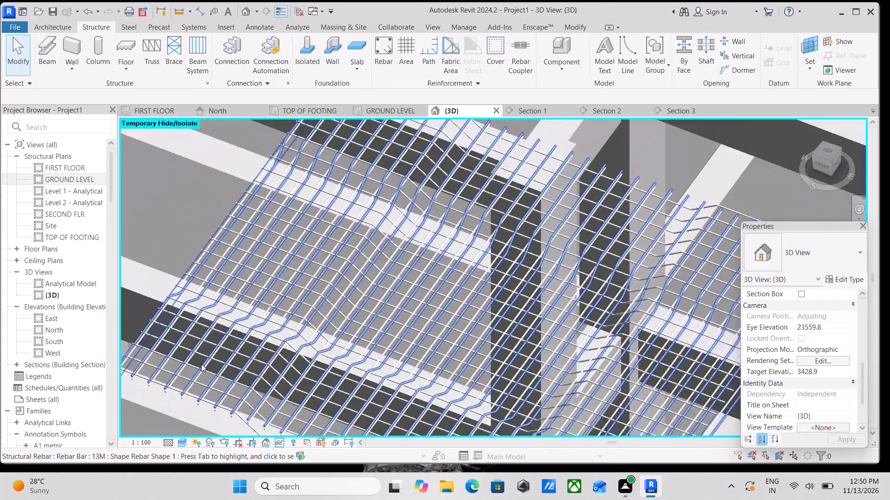
pyautogui.scroll(-3, 201, 364)
pyautogui.moveTo(201, 364); pyautogui.dragTo(206, 372, button='middle')
pyautogui.scroll(3, 176, 344)
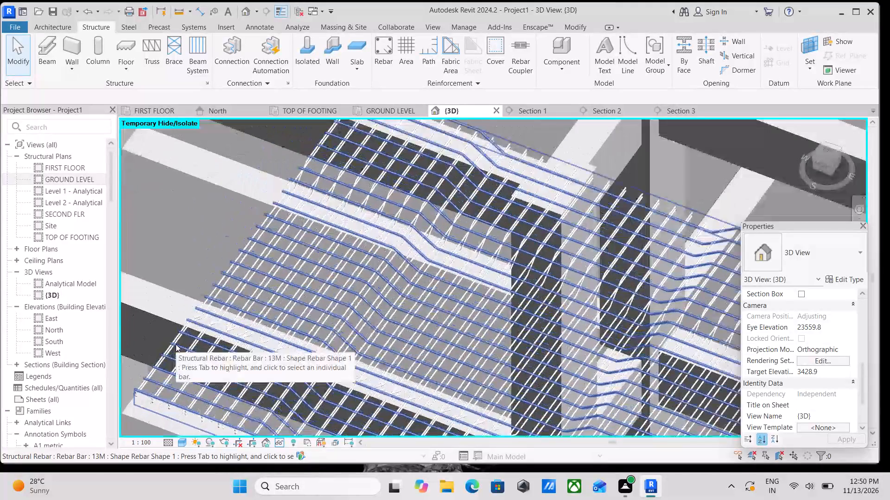
pyautogui.scroll(4, 161, 372)
pyautogui.scroll(-6, 160, 375)
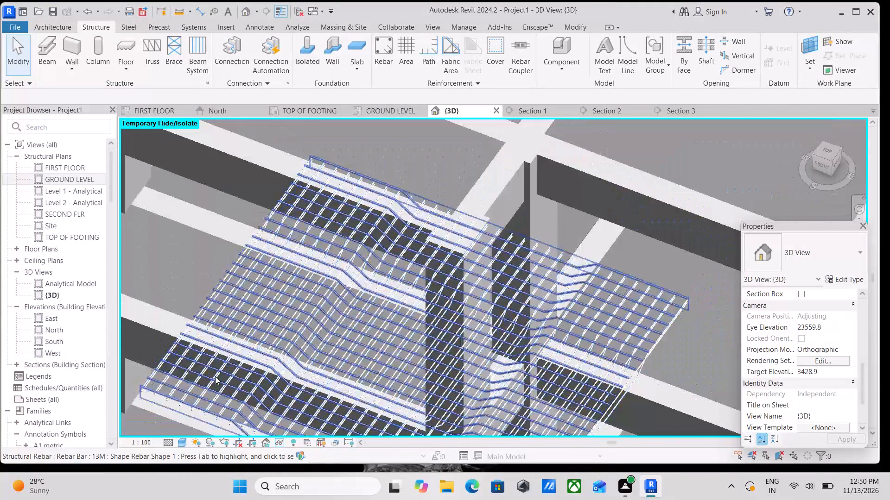
pyautogui.scroll(-2, 236, 376)
pyautogui.moveTo(243, 376); pyautogui.dragTo(283, 361, button='middle')
pyautogui.scroll(3, 283, 361)
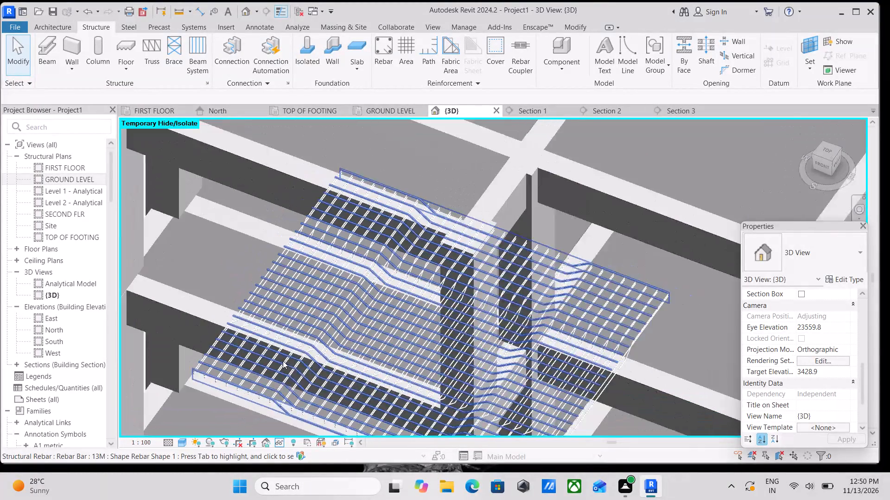
pyautogui.scroll(3, 283, 361)
pyautogui.scroll(-6, 283, 361)
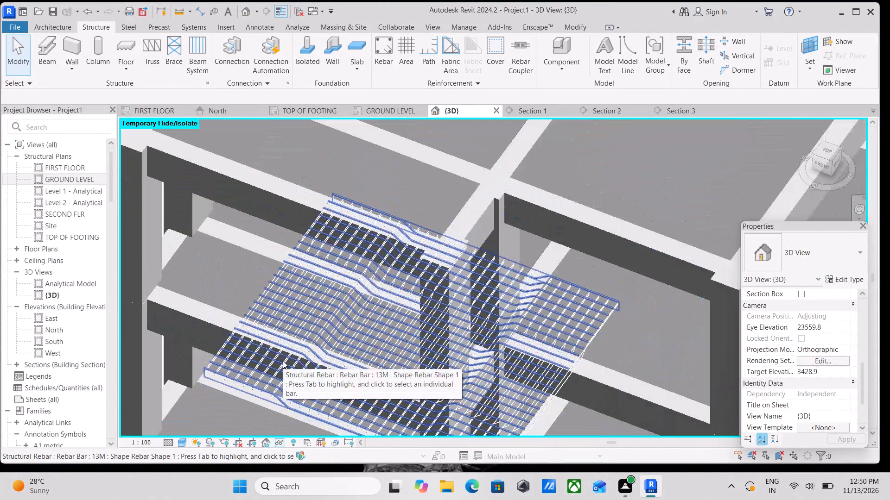
pyautogui.scroll(-5, 283, 361)
# Examine the reinforced slab's level within the whole frame, from a low view and from the front corners.
pyautogui.moveTo(429, 389); pyautogui.dragTo(283, 313, button='middle')
pyautogui.moveTo(277, 384); pyautogui.dragTo(523, 267, button='middle')
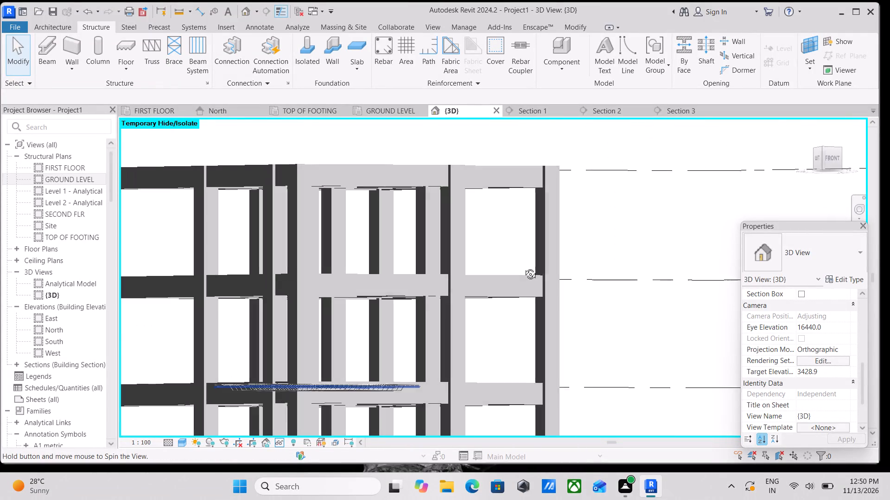
pyautogui.moveTo(523, 267); pyautogui.dragTo(516, 351, button='middle')
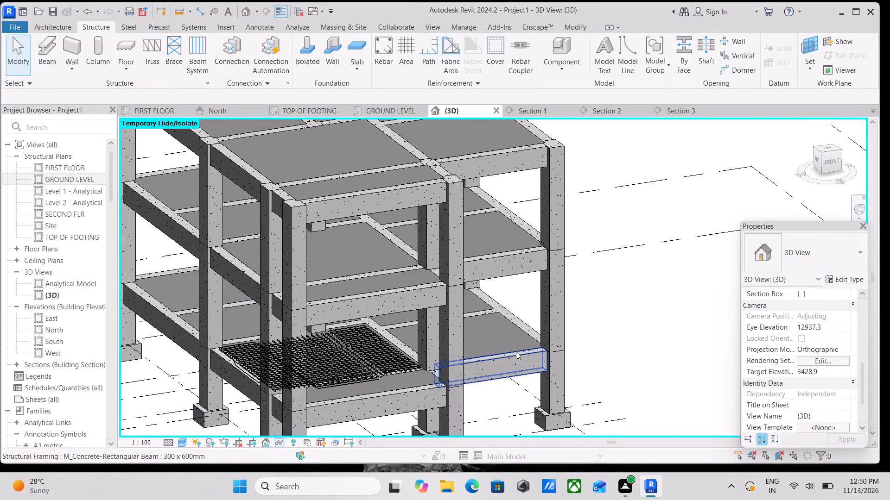
pyautogui.keyDown('shift'); pyautogui.moveTo(516, 351); pyautogui.dragTo(533, 384, button='middle'); pyautogui.keyUp('shift')
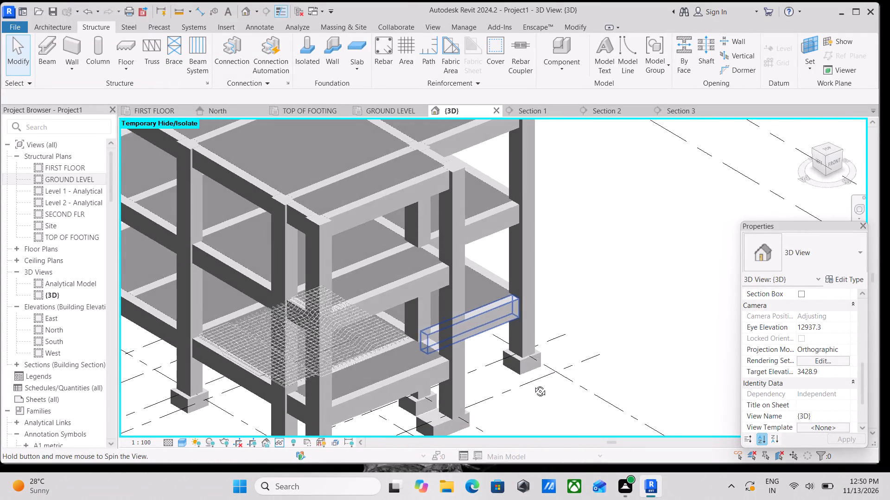
pyautogui.keyDown('shift'); pyautogui.moveTo(533, 384); pyautogui.dragTo(390, 383, button='middle'); pyautogui.keyUp('shift')
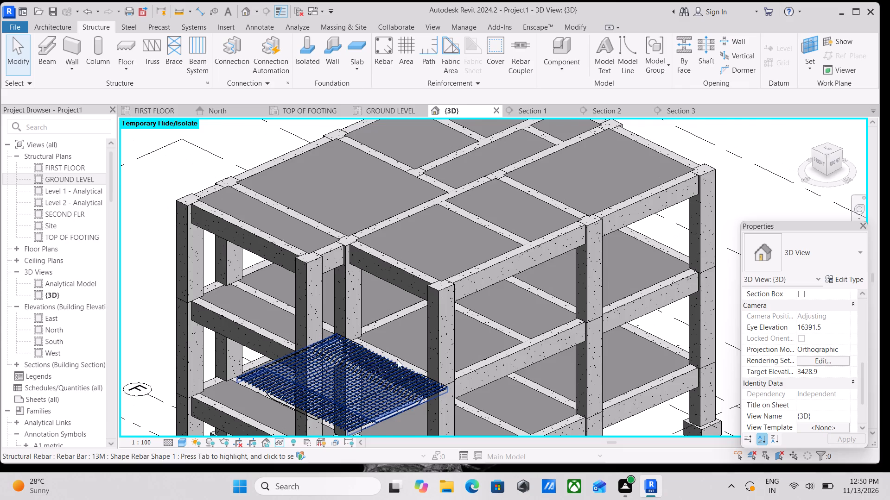
# Inspect the cranked 13M rebar set whose bar ends line the slab's edge, and clear the selection.
pyautogui.scroll(14, 400, 360)
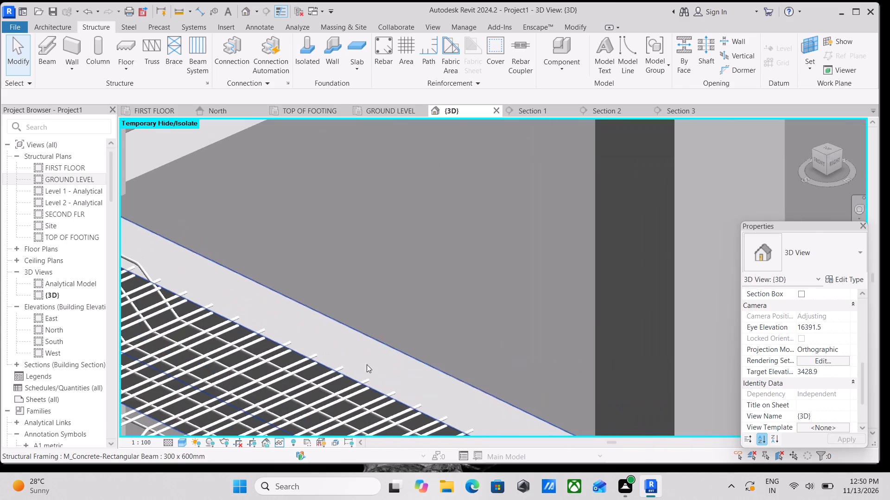
pyautogui.click(335, 368)
pyautogui.scroll(-3, 335, 368)
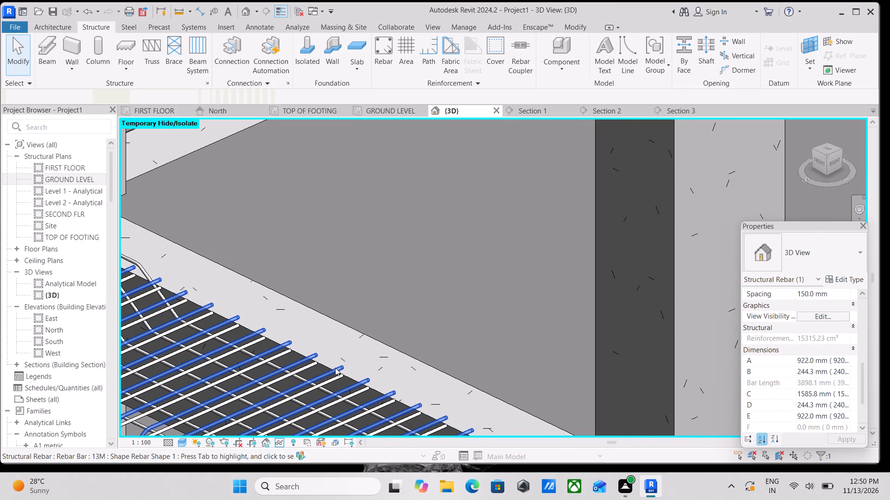
pyautogui.scroll(-8, 335, 368)
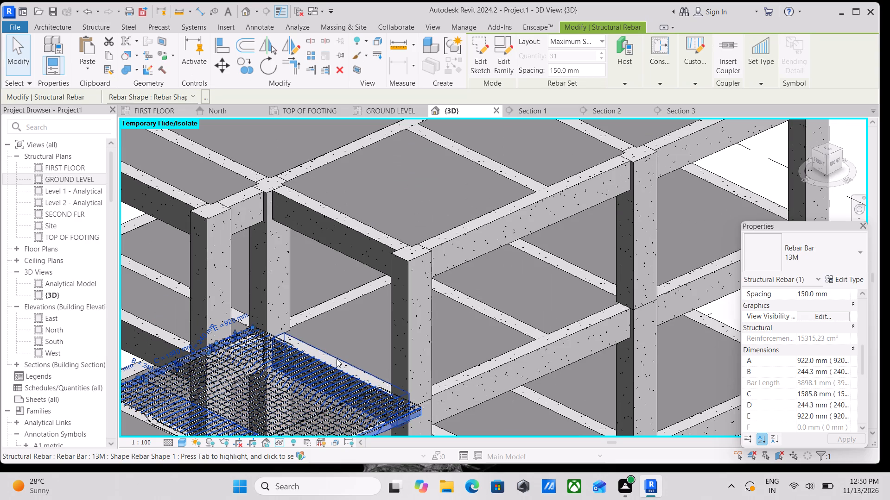
pyautogui.scroll(1, 347, 378)
pyautogui.press('Escape')
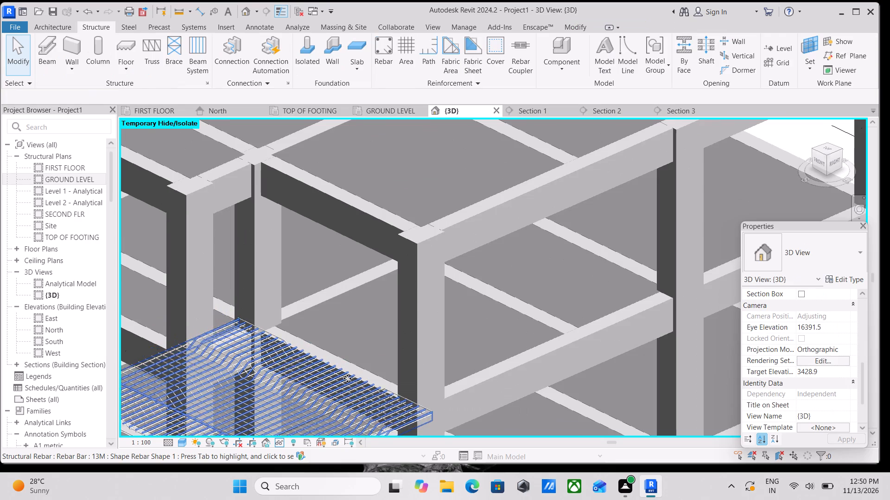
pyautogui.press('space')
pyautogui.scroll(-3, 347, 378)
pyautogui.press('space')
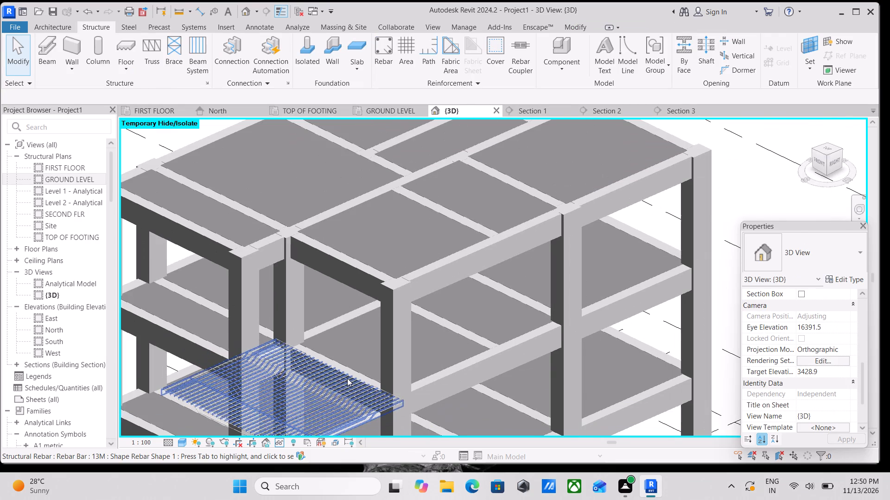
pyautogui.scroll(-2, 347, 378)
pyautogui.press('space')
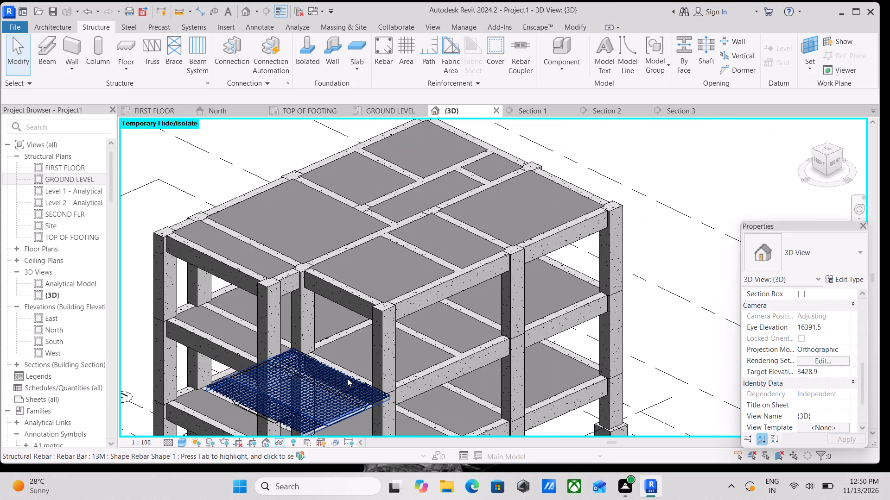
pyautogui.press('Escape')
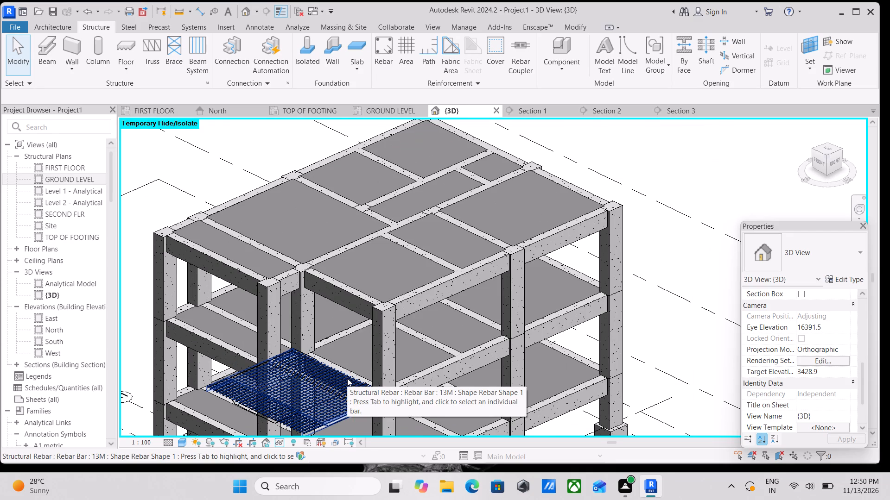
# Examine the ends of the cranked 13M bars up close along the slab's edge beam.
pyautogui.scroll(1, 347, 378)
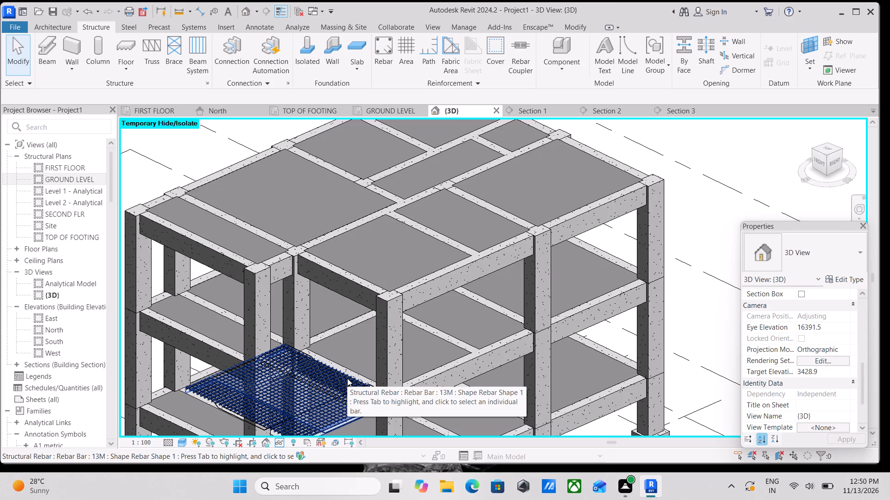
pyautogui.scroll(3, 347, 378)
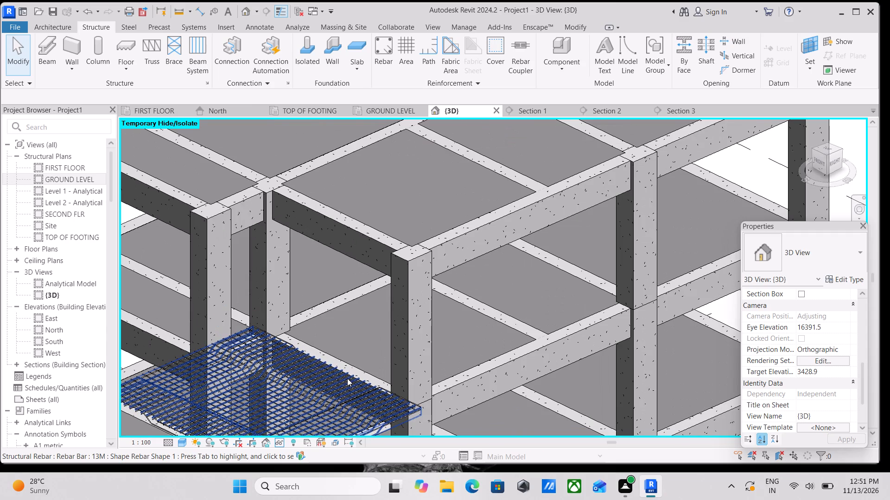
pyautogui.scroll(13, 347, 378)
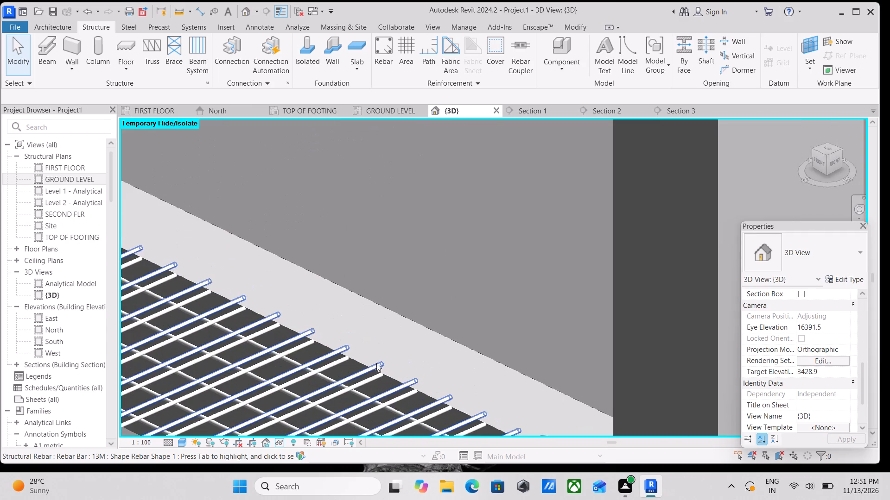
# Select the slab's cranked 13M rebar set and examine its layout from the top view, close up at the edge beam.
pyautogui.click(376, 363)
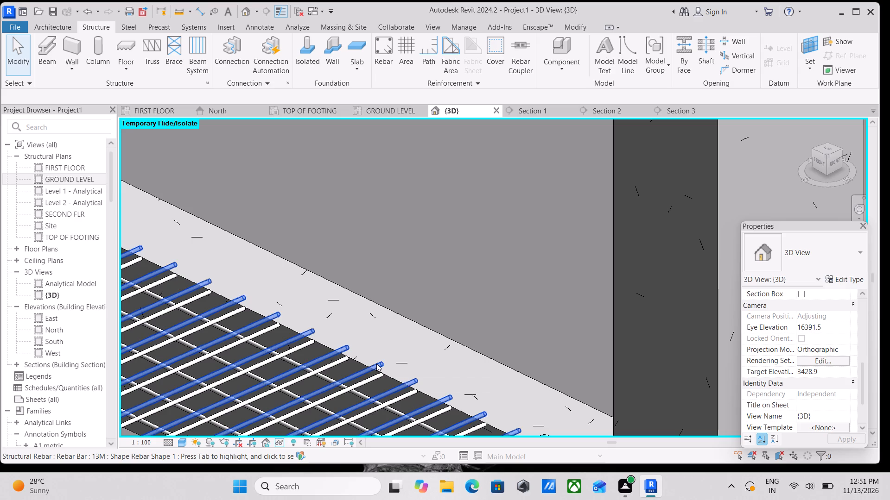
pyautogui.scroll(-6, 376, 363)
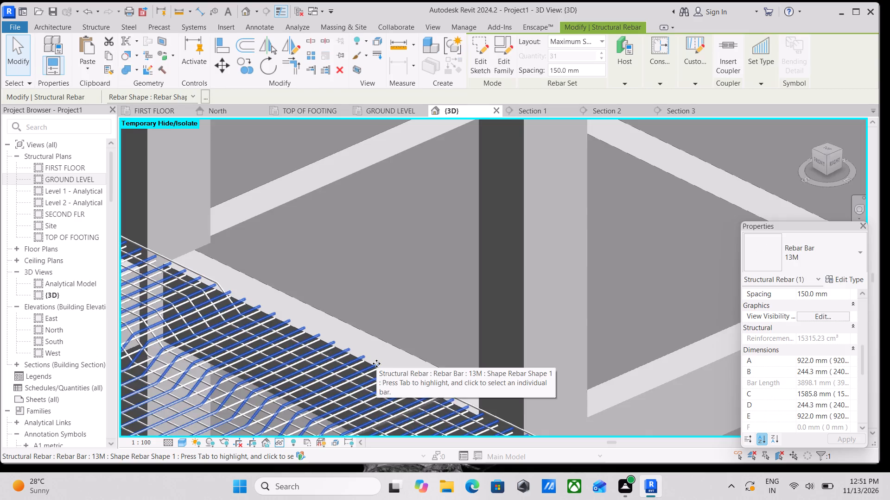
pyautogui.scroll(-9, 376, 363)
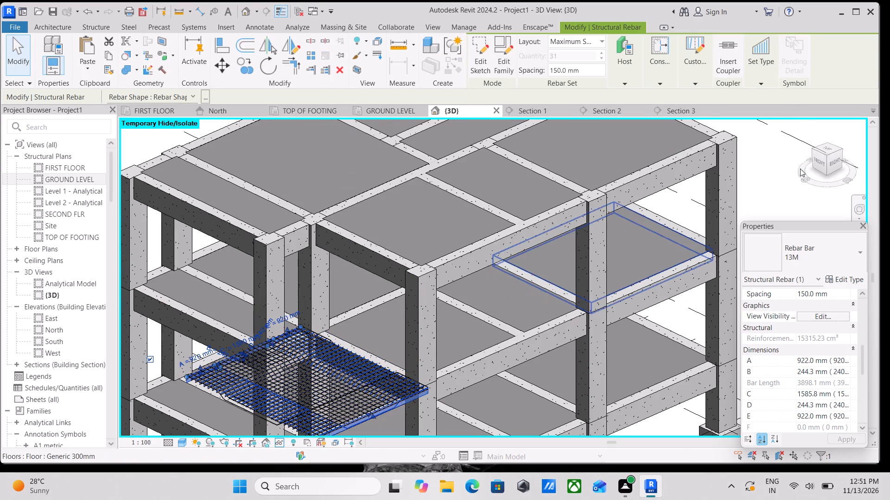
pyautogui.click(832, 150)
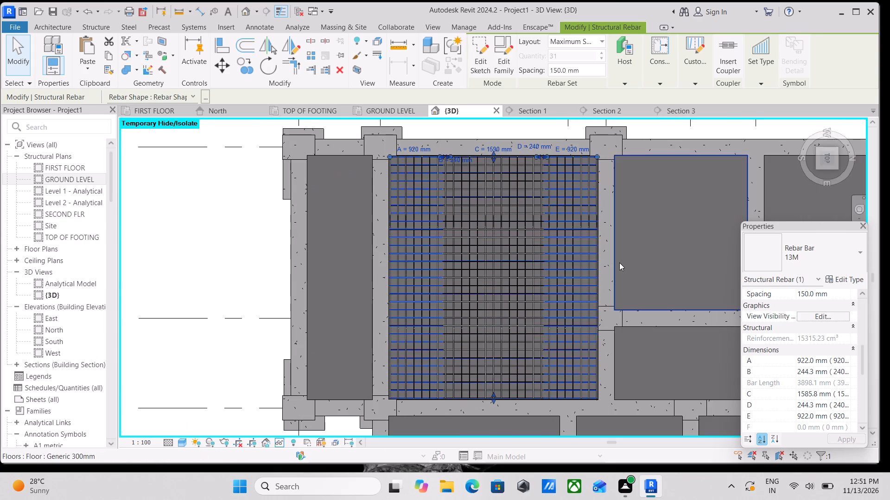
pyautogui.scroll(1, 617, 260)
pyautogui.moveTo(517, 275); pyautogui.dragTo(507, 336, button='middle')
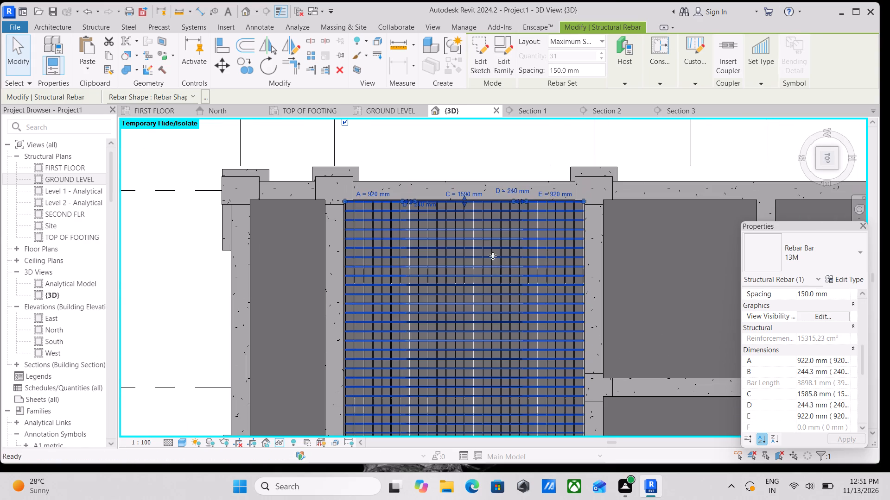
pyautogui.scroll(3, 465, 229)
pyautogui.scroll(3, 458, 169)
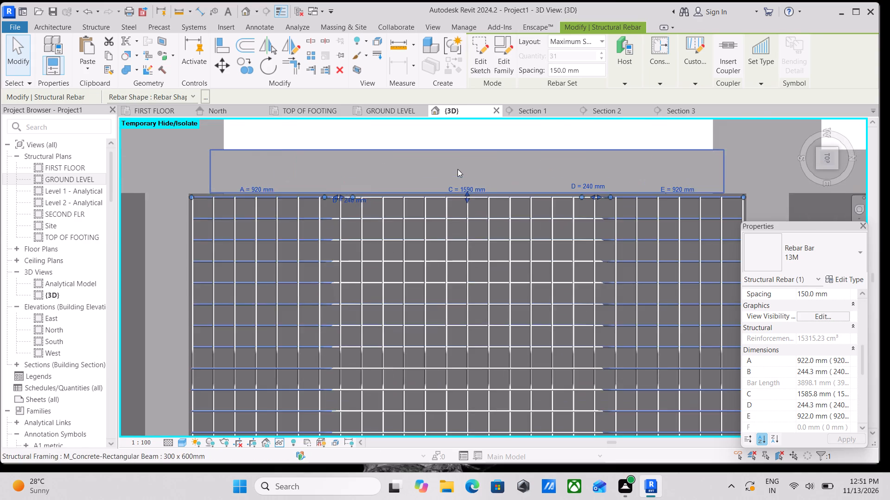
pyautogui.scroll(12, 475, 194)
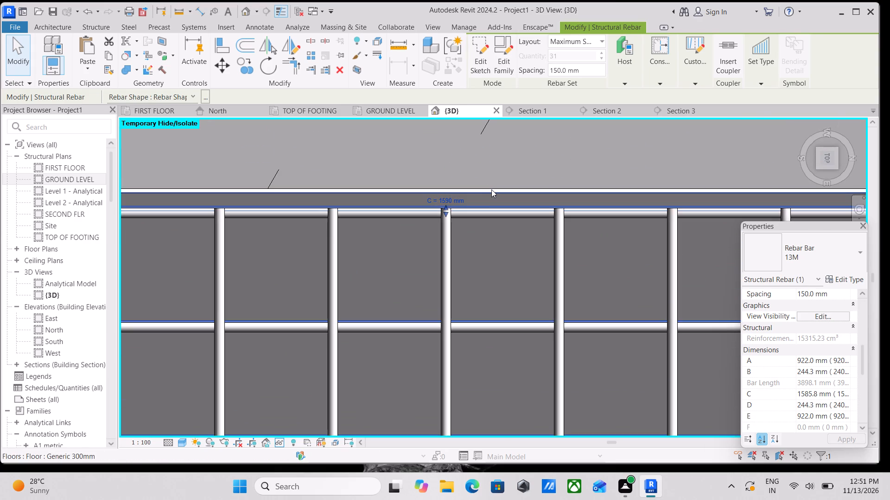
# Inspect the Generic 300mm floor beneath the crossing bars, and clear the selection.
pyautogui.click(491, 189)
pyautogui.scroll(-2, 435, 201)
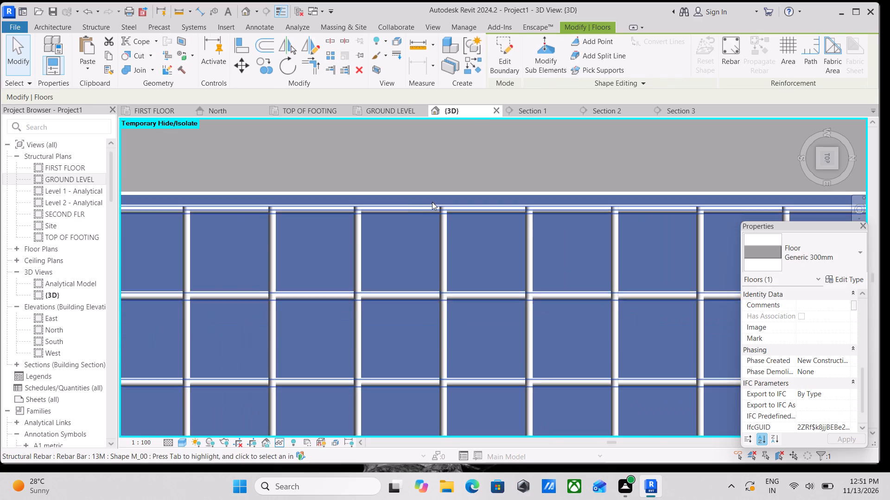
pyautogui.scroll(-2, 394, 207)
pyautogui.scroll(-11, 340, 210)
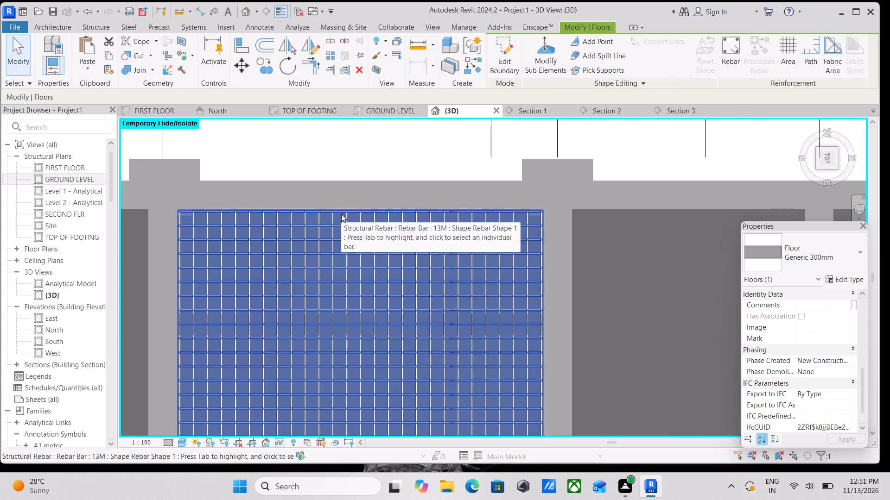
pyautogui.press('Escape')
# Examine the reinforced bay's crossing bars from above, and compare it with the neighbouring bays across the whole frame.
pyautogui.scroll(6, 341, 214)
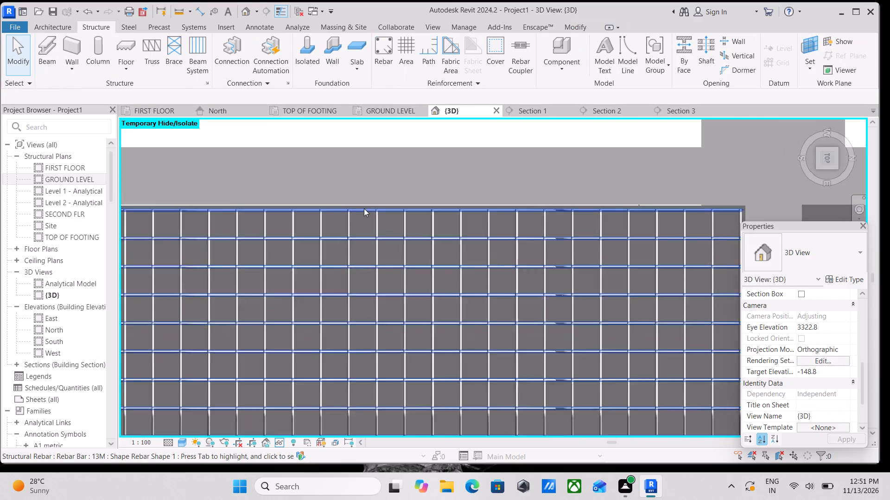
pyautogui.scroll(2, 364, 208)
pyautogui.scroll(-3, 363, 209)
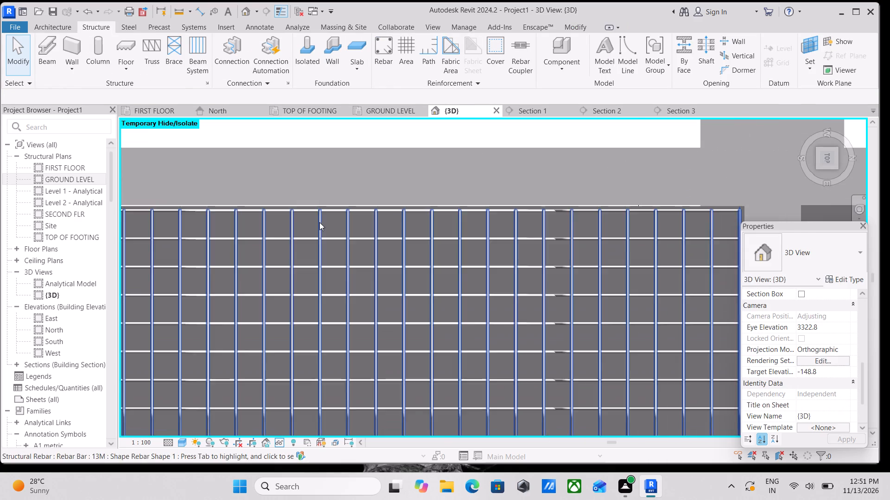
pyautogui.moveTo(319, 222); pyautogui.dragTo(437, 191, button='middle')
pyautogui.scroll(-3, 297, 240)
pyautogui.moveTo(297, 240); pyautogui.dragTo(369, 212, button='middle')
pyautogui.scroll(-2, 362, 298)
pyautogui.moveTo(362, 298); pyautogui.dragTo(286, 206, button='middle')
pyautogui.scroll(-4, 337, 260)
pyautogui.scroll(-2, 372, 276)
pyautogui.moveTo(372, 276); pyautogui.dragTo(363, 240, button='middle')
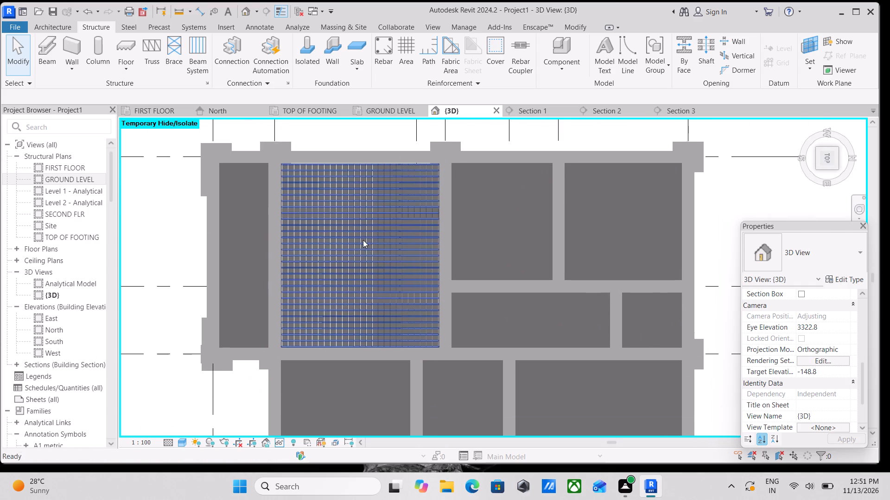
pyautogui.scroll(-1, 336, 274)
pyautogui.moveTo(326, 288); pyautogui.dragTo(286, 192, button='middle')
pyautogui.scroll(-1, 296, 223)
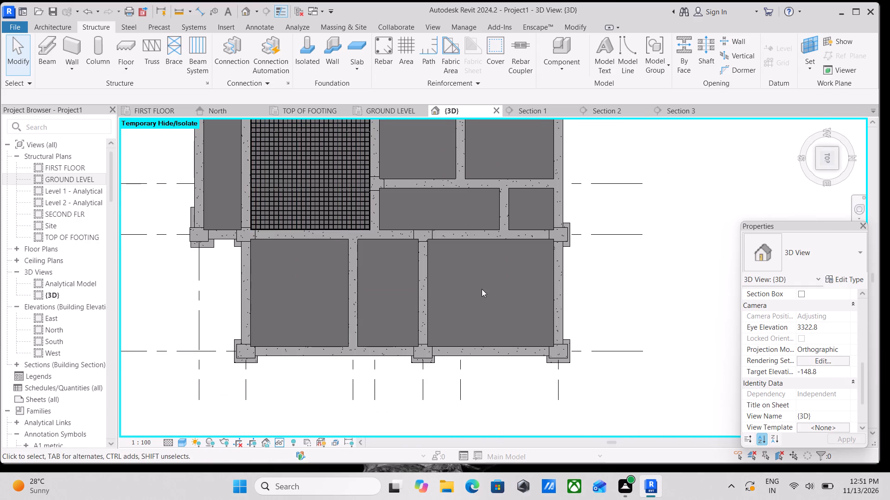
pyautogui.keyDown('shift'); pyautogui.moveTo(484, 318); pyautogui.dragTo(359, 221, button='middle'); pyautogui.keyUp('shift')
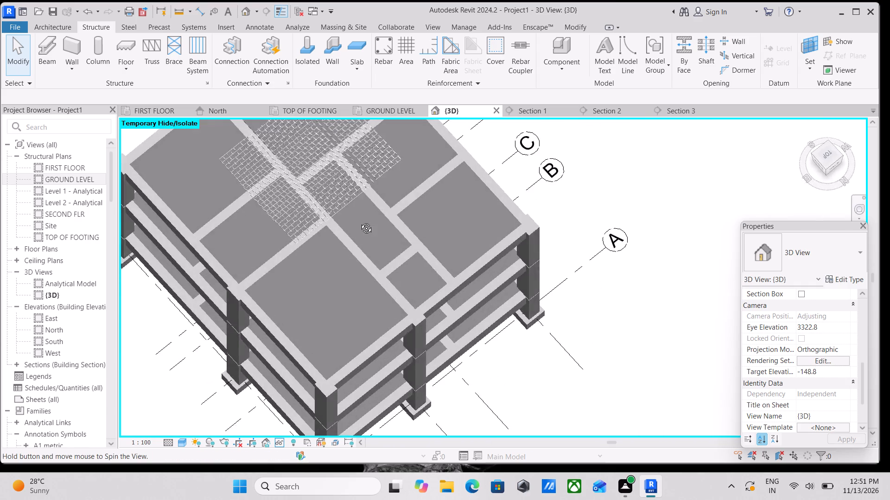
pyautogui.keyDown('shift'); pyautogui.moveTo(359, 221); pyautogui.dragTo(359, 221, button='middle'); pyautogui.keyUp('shift')
pyautogui.keyDown('shift'); pyautogui.moveTo(366, 305); pyautogui.dragTo(327, 216, button='middle'); pyautogui.keyUp('shift')
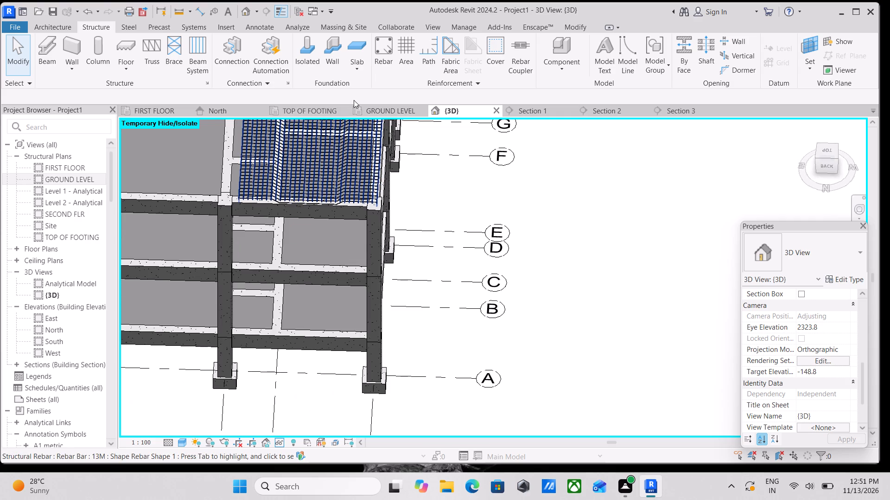
# In the GROUND LEVEL plan, draw a building section horizontally across the unreinforced upper-right corner bay, just above its lower beam.
pyautogui.click(365, 107)
pyautogui.scroll(-4, 358, 294)
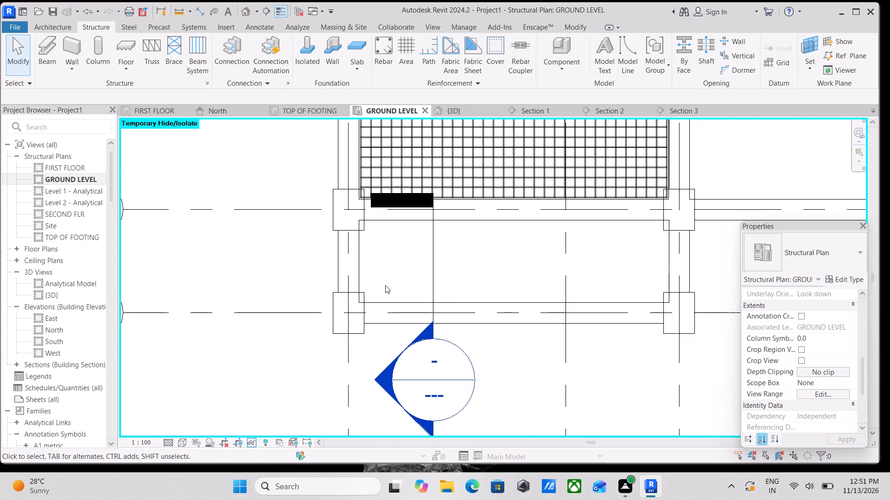
pyautogui.moveTo(396, 280); pyautogui.dragTo(239, 238, button='middle')
pyautogui.scroll(-3, 319, 262)
pyautogui.moveTo(406, 233); pyautogui.dragTo(232, 329, button='middle')
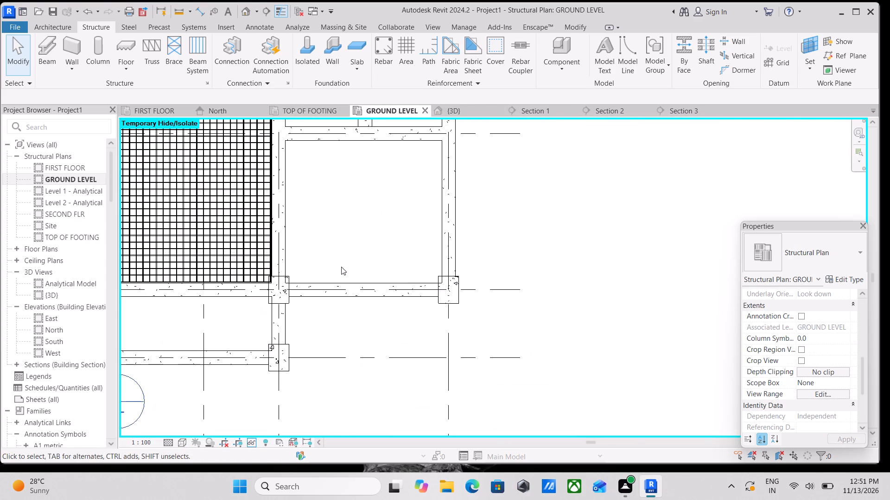
pyautogui.moveTo(349, 256); pyautogui.dragTo(400, 344, button='middle')
pyautogui.scroll(-3, 394, 311)
pyautogui.moveTo(394, 311); pyautogui.dragTo(404, 394, button='middle')
pyautogui.moveTo(406, 321); pyautogui.dragTo(412, 380, button='middle')
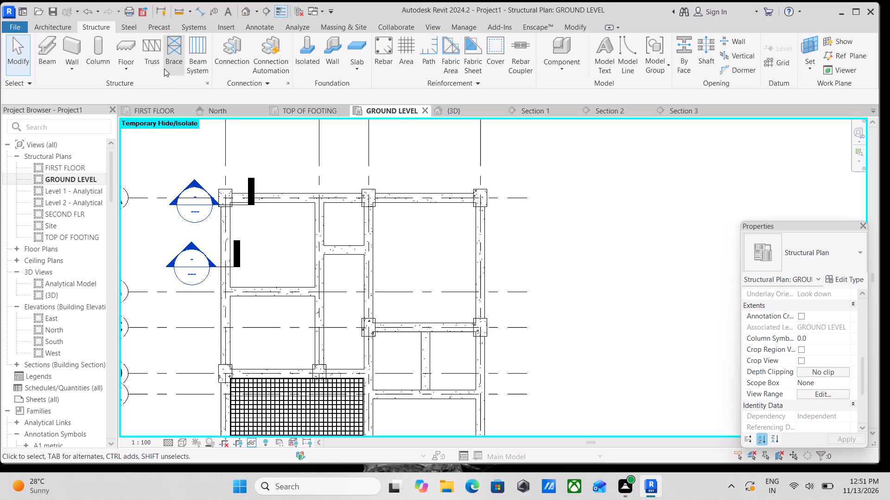
pyautogui.click(266, 7)
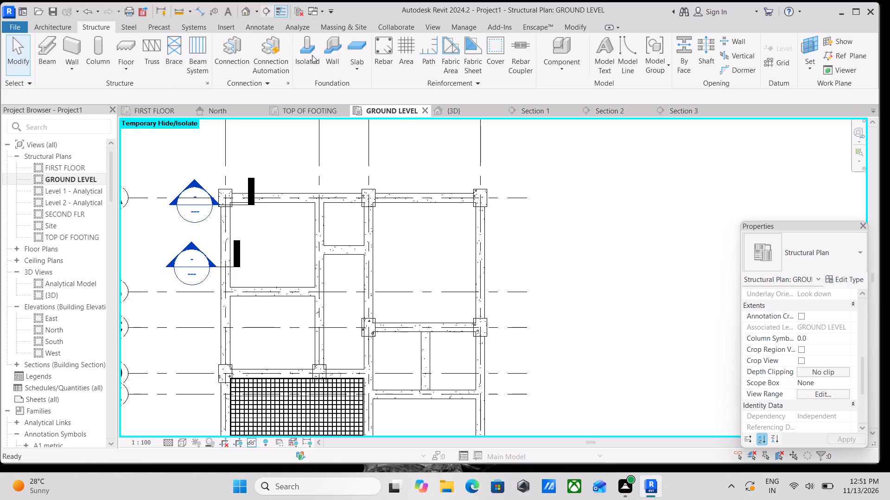
pyautogui.scroll(7, 345, 306)
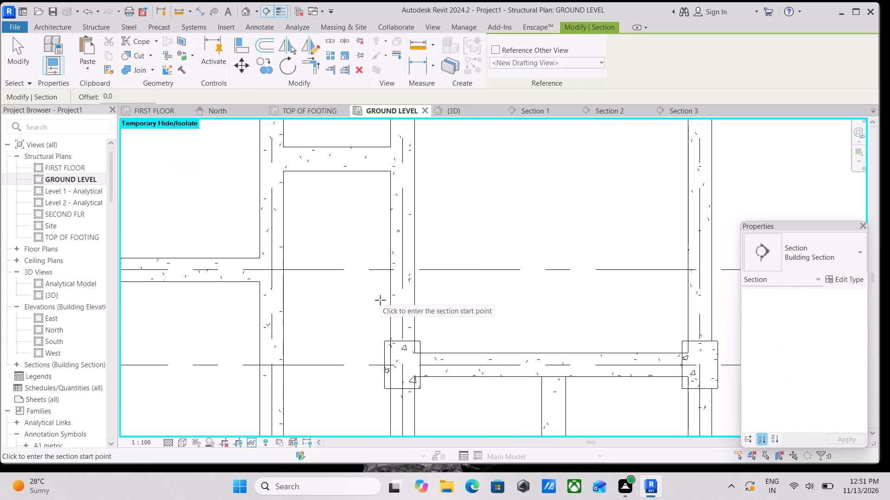
pyautogui.click(380, 300)
pyautogui.moveTo(604, 290); pyautogui.dragTo(491, 314, button='middle')
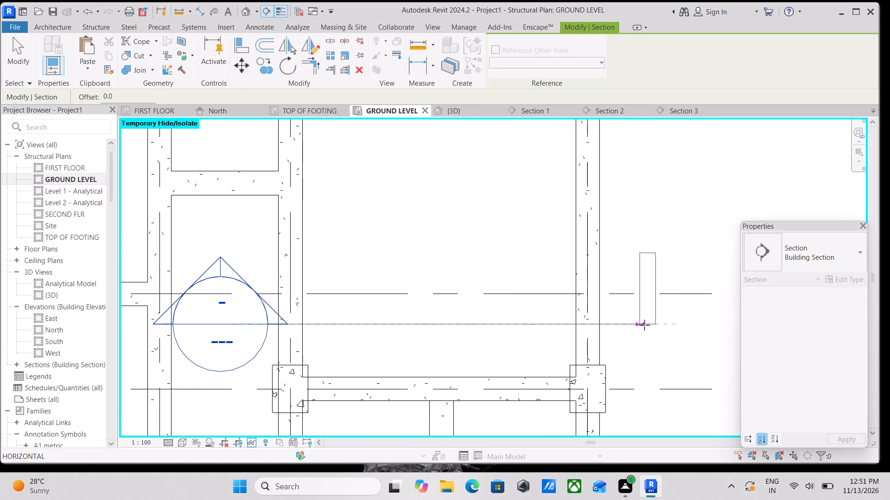
pyautogui.click(644, 325)
pyautogui.scroll(-4, 644, 325)
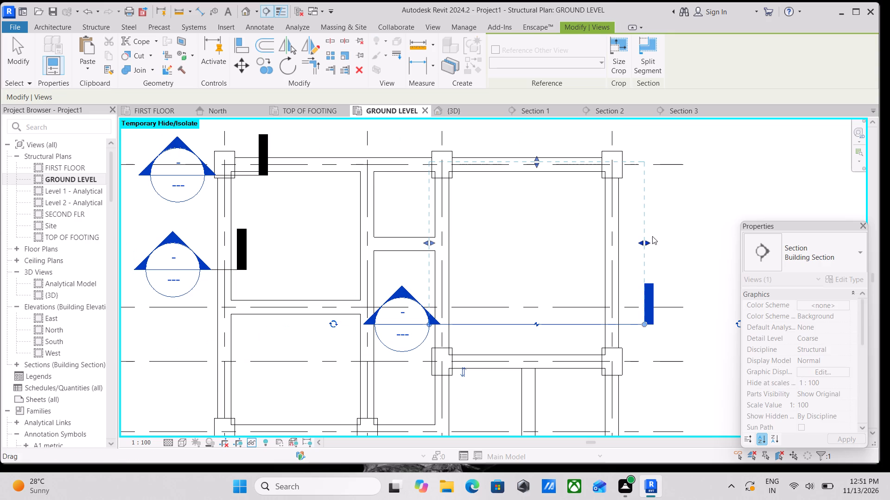
# Pull the new section's two side extents in to the bay's beam faces and shorten its tail end.
pyautogui.moveTo(640, 241); pyautogui.dragTo(612, 244)
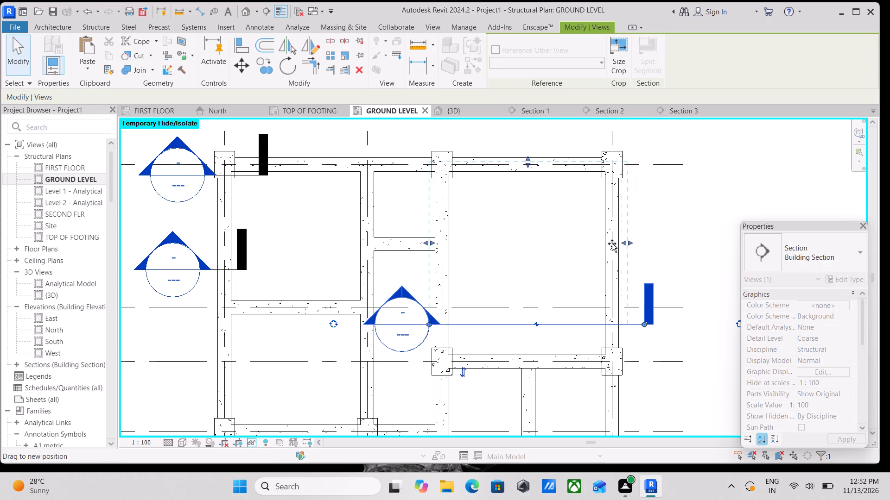
pyautogui.moveTo(612, 244); pyautogui.dragTo(602, 245)
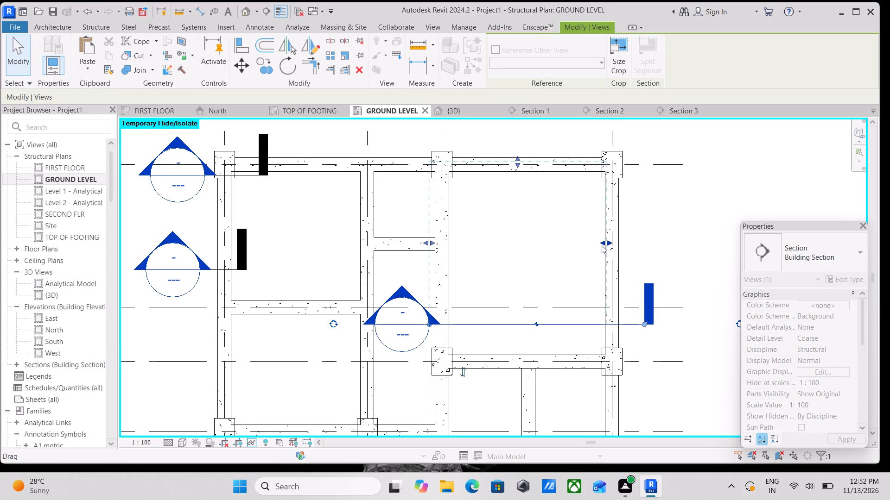
pyautogui.scroll(3, 632, 335)
pyautogui.moveTo(652, 314); pyautogui.dragTo(631, 317)
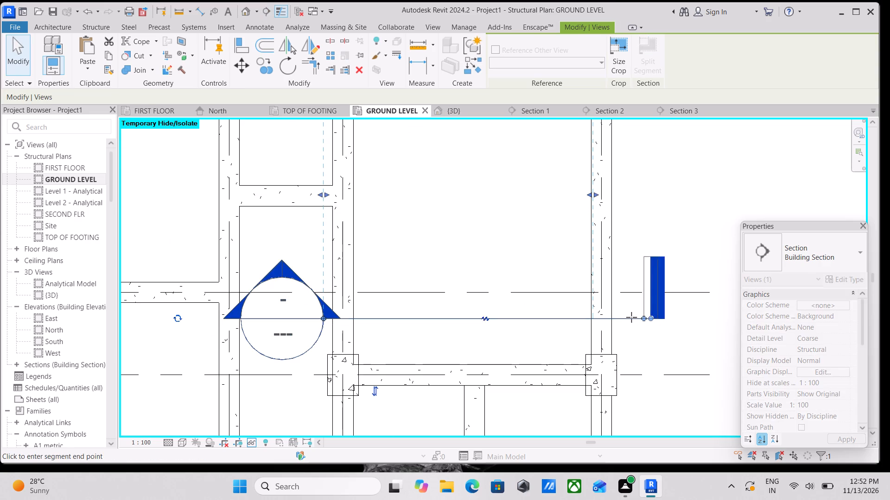
pyautogui.moveTo(631, 317); pyautogui.dragTo(617, 318)
pyautogui.moveTo(324, 195); pyautogui.dragTo(352, 203)
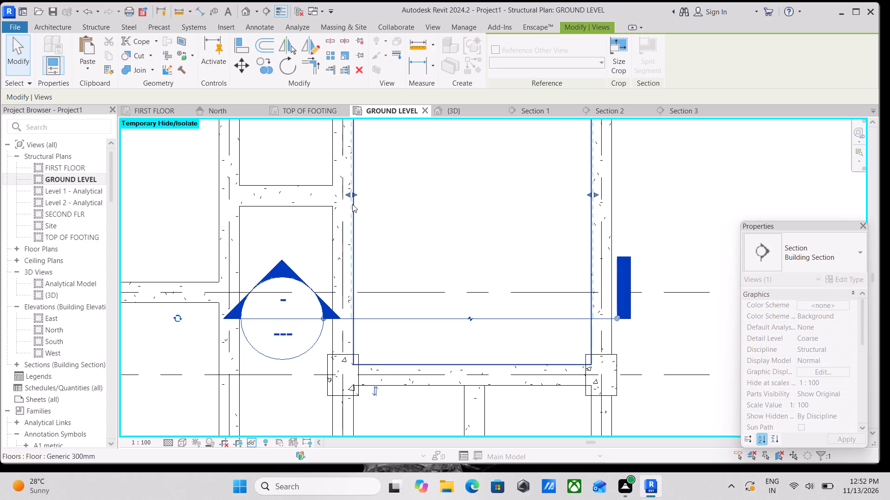
# Reduce the new section's view depth so its far limit falls inside the bay, short of the upper beam.
pyautogui.scroll(-3, 399, 231)
pyautogui.moveTo(399, 231); pyautogui.dragTo(408, 328, button='middle')
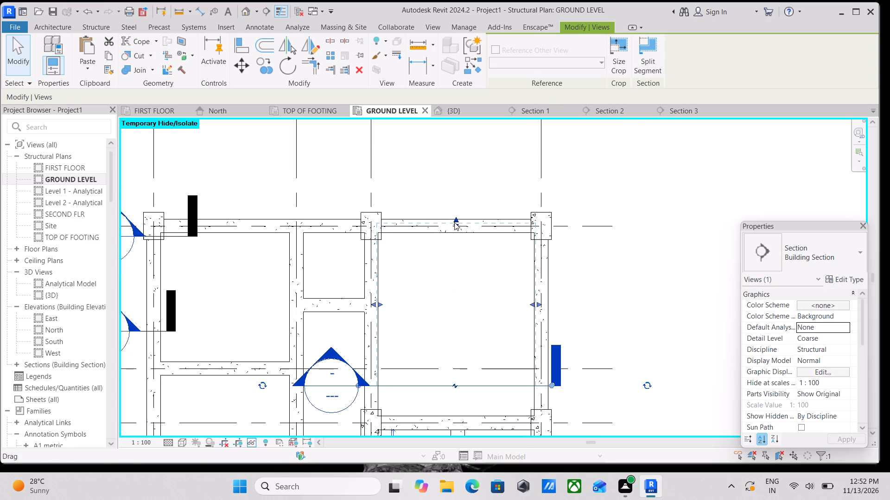
pyautogui.moveTo(457, 223); pyautogui.dragTo(450, 292)
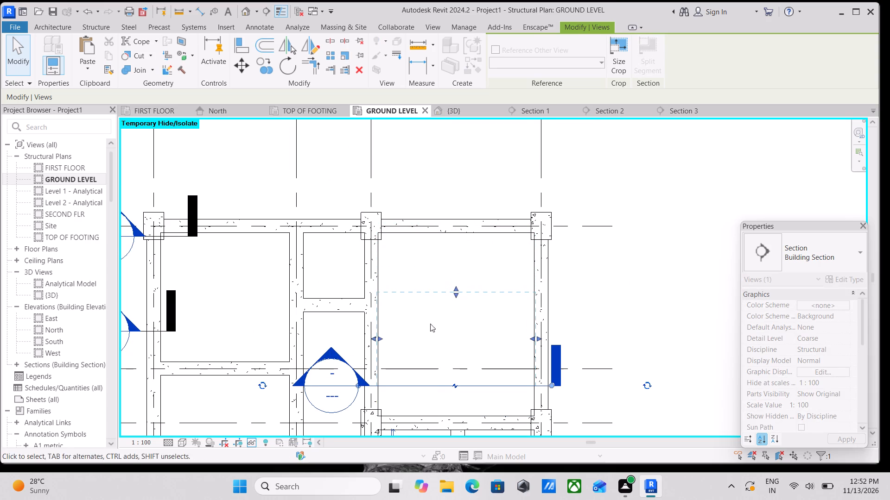
pyautogui.moveTo(420, 334); pyautogui.dragTo(428, 299, button='middle')
pyautogui.moveTo(461, 251); pyautogui.dragTo(463, 265, button='middle')
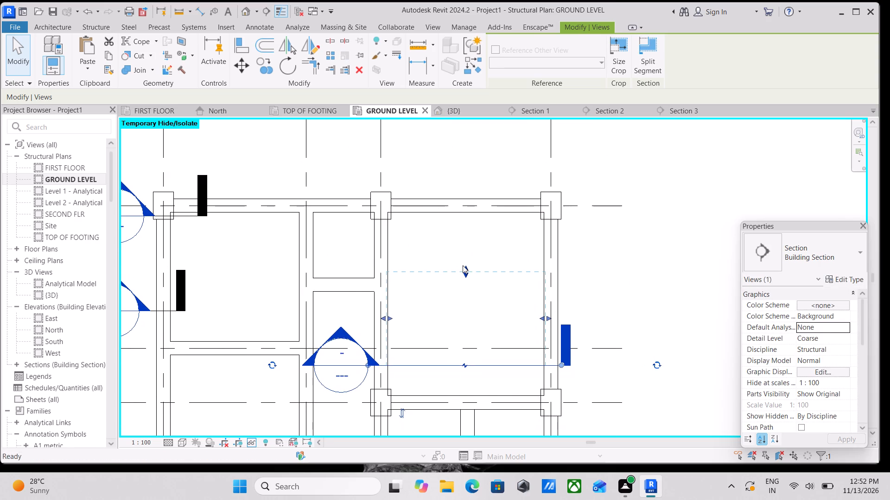
# Open the view defined by the new section.
pyautogui.rightClick(339, 333)
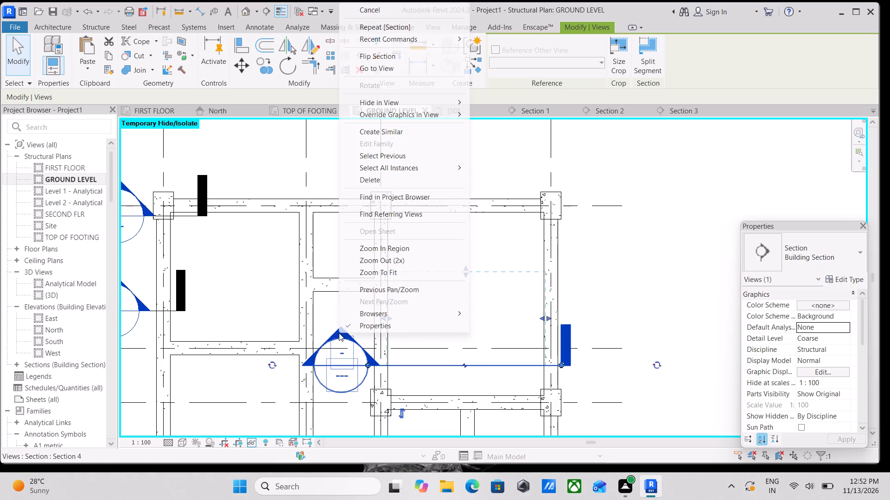
pyautogui.press('Escape')
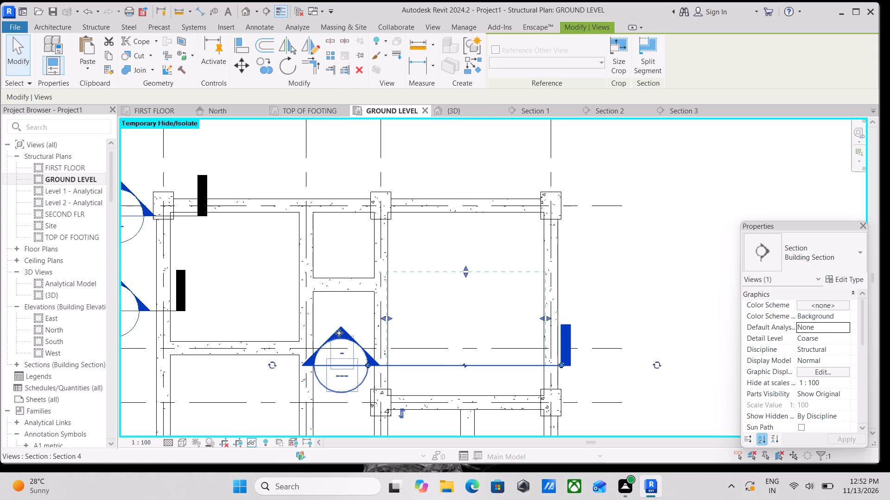
pyautogui.rightClick(339, 333)
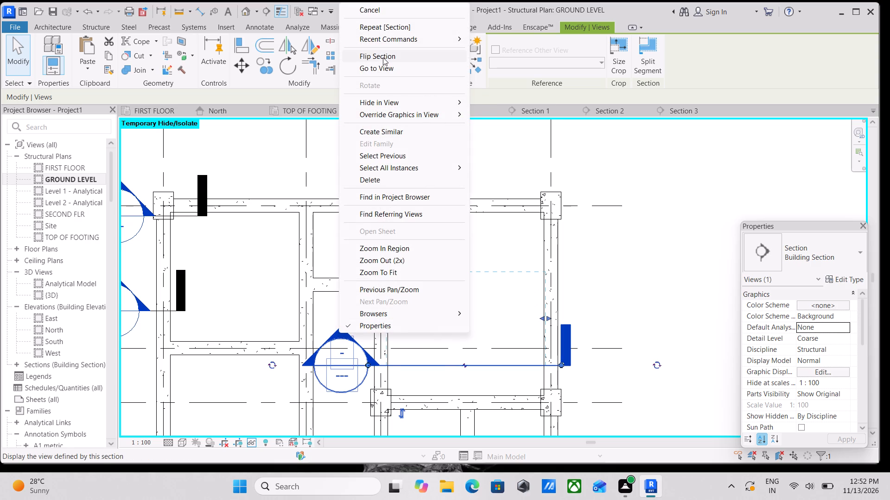
pyautogui.click(386, 66)
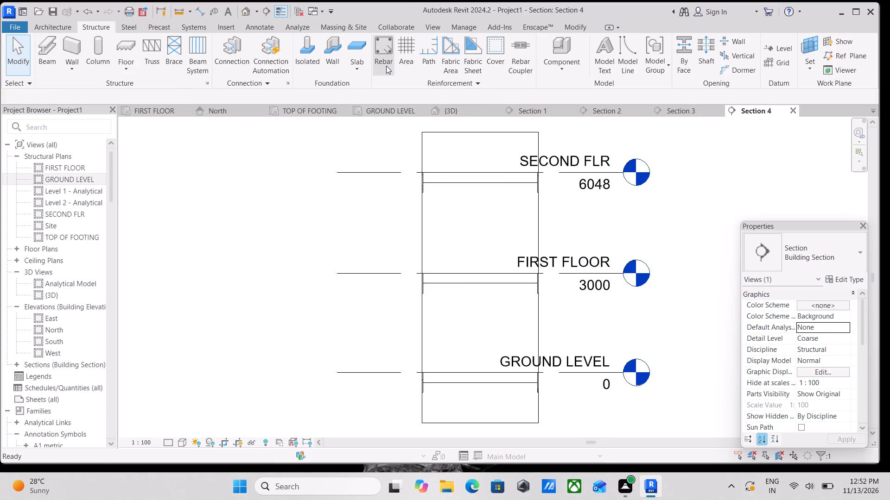
# Extend the section's crop boundary outward past the left-hand beam so the beam's full cross-section is included.
pyautogui.moveTo(479, 319); pyautogui.dragTo(463, 256, button='middle')
pyautogui.scroll(1, 462, 252)
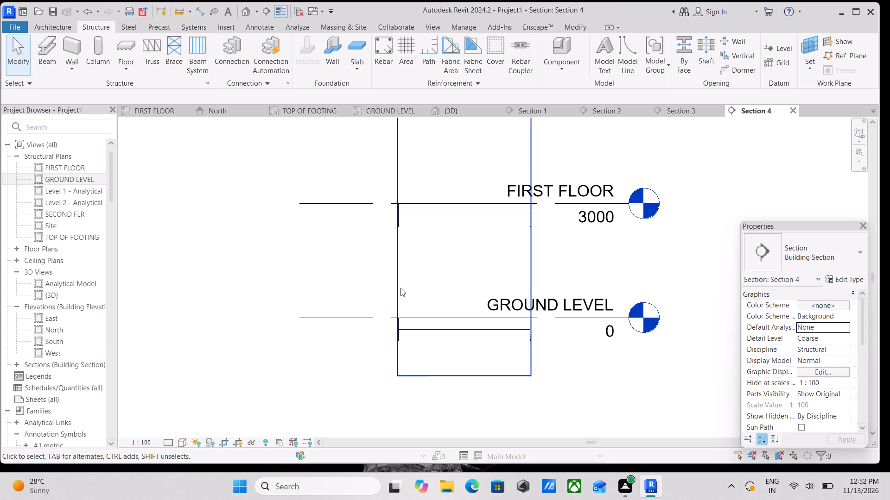
pyautogui.click(400, 288)
pyautogui.scroll(3, 401, 305)
pyautogui.moveTo(403, 305); pyautogui.dragTo(418, 341, button='middle')
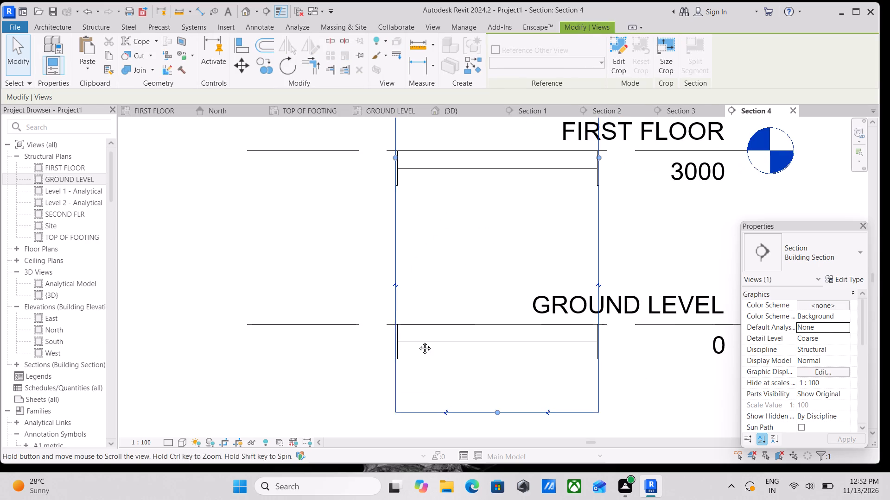
pyautogui.moveTo(418, 341); pyautogui.dragTo(419, 344, button='middle')
pyautogui.scroll(10, 395, 194)
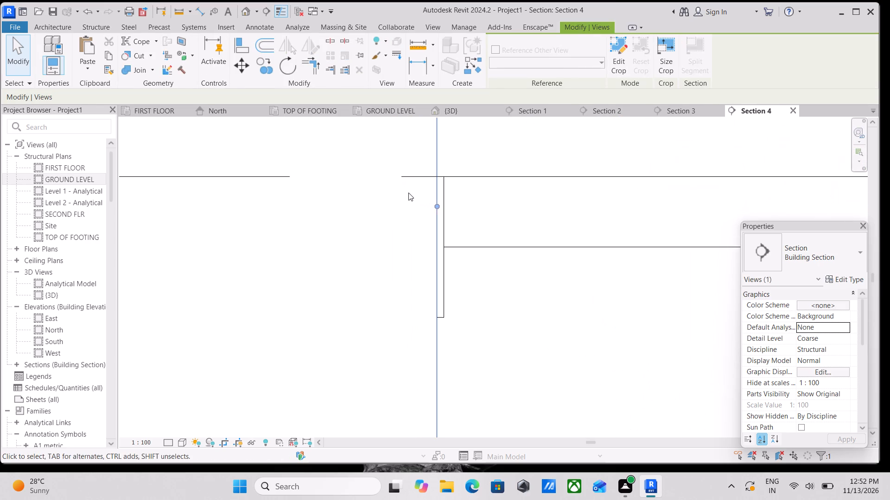
pyautogui.moveTo(437, 207); pyautogui.dragTo(408, 207)
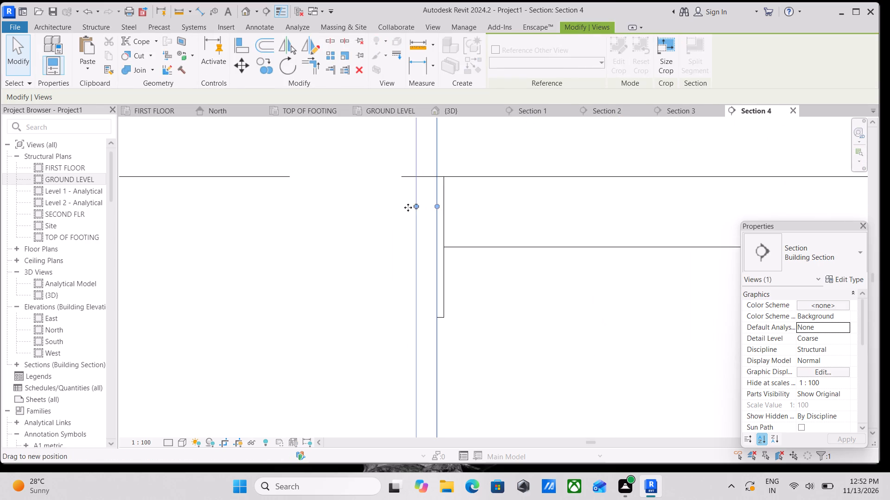
pyautogui.moveTo(408, 207); pyautogui.dragTo(338, 206)
# Extend the opposite side of the section's crop boundary outward past the right-hand beam.
pyautogui.scroll(-4, 338, 206)
pyautogui.scroll(-7, 470, 247)
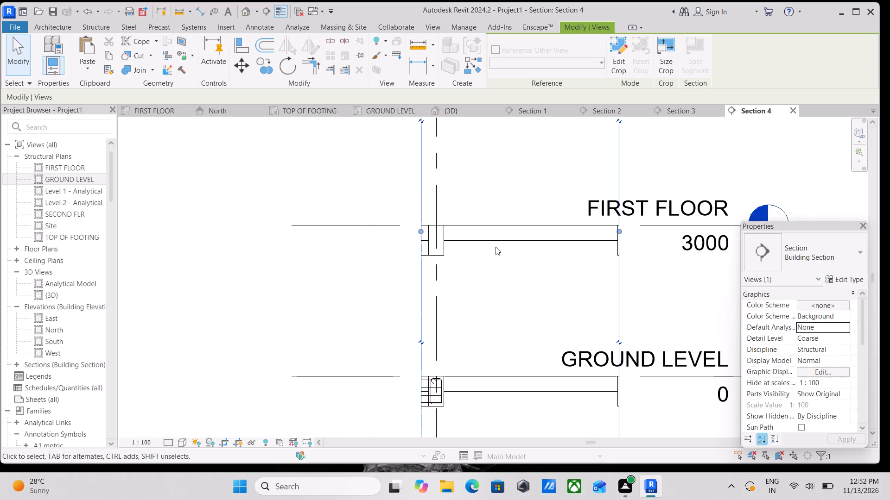
pyautogui.moveTo(496, 247); pyautogui.dragTo(370, 240, button='middle')
pyautogui.scroll(1, 365, 237)
pyautogui.scroll(-3, 370, 236)
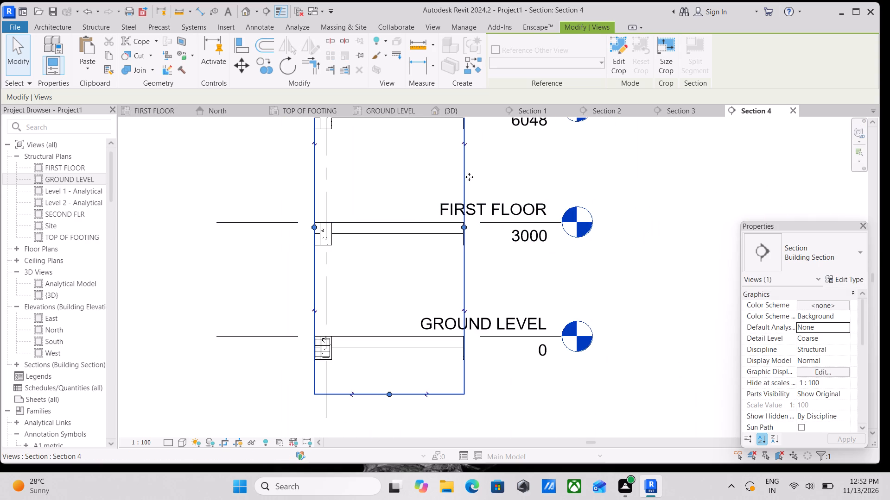
pyautogui.click(467, 177)
pyautogui.moveTo(464, 227); pyautogui.dragTo(485, 231)
# Lower the bottom edge of the section's crop boundary to just below the TOP OF FOOTING level.
pyautogui.moveTo(420, 313); pyautogui.dragTo(432, 252, button='middle')
pyautogui.moveTo(414, 333); pyautogui.dragTo(415, 362)
pyautogui.moveTo(413, 301); pyautogui.dragTo(420, 322, button='middle')
pyautogui.scroll(2, 420, 322)
pyautogui.moveTo(406, 322); pyautogui.dragTo(407, 344, button='middle')
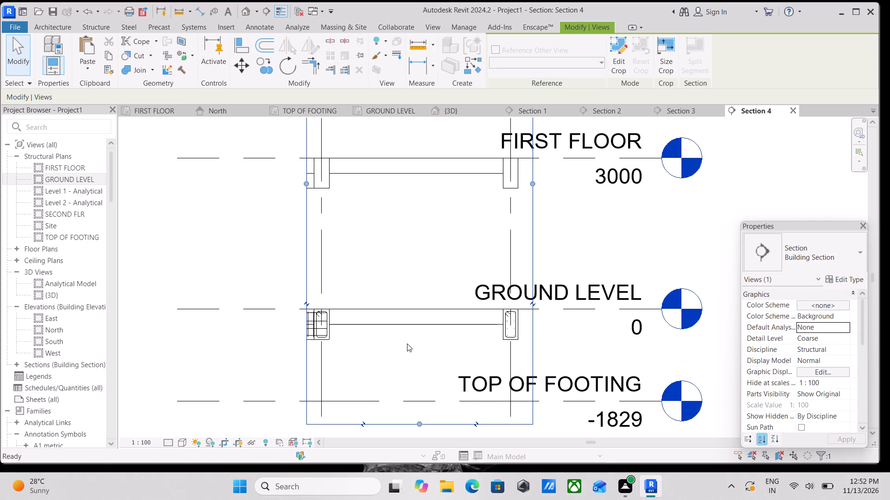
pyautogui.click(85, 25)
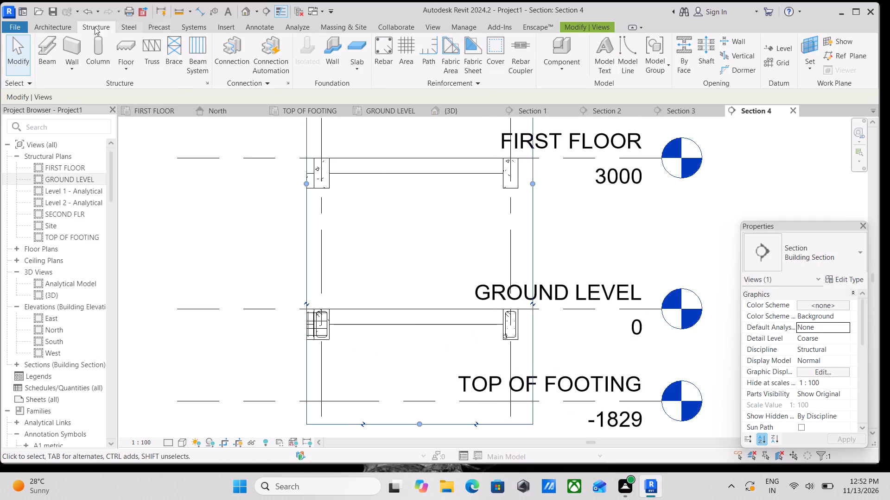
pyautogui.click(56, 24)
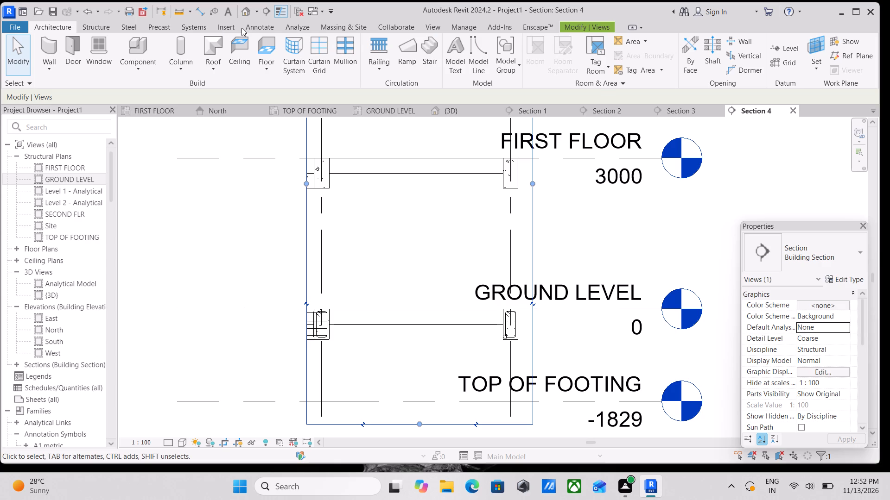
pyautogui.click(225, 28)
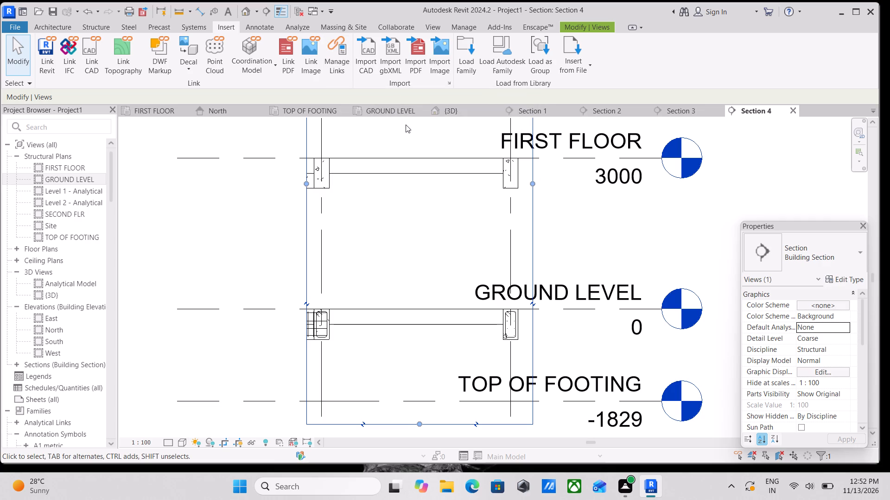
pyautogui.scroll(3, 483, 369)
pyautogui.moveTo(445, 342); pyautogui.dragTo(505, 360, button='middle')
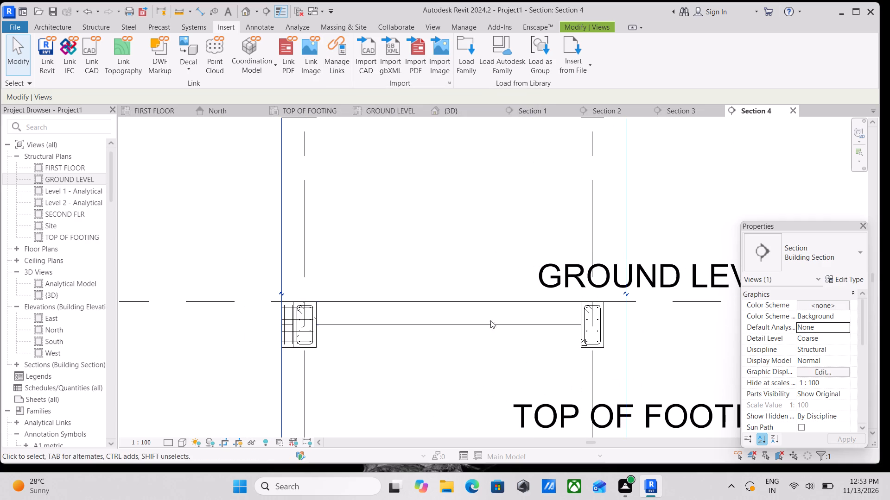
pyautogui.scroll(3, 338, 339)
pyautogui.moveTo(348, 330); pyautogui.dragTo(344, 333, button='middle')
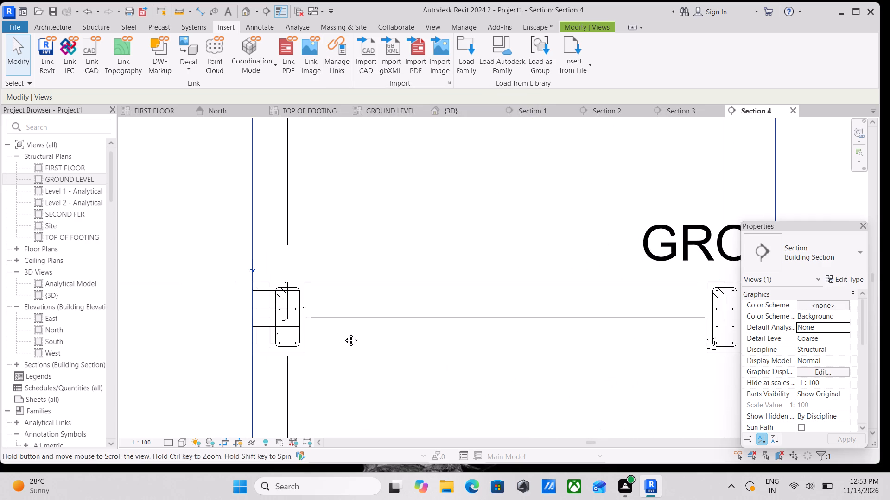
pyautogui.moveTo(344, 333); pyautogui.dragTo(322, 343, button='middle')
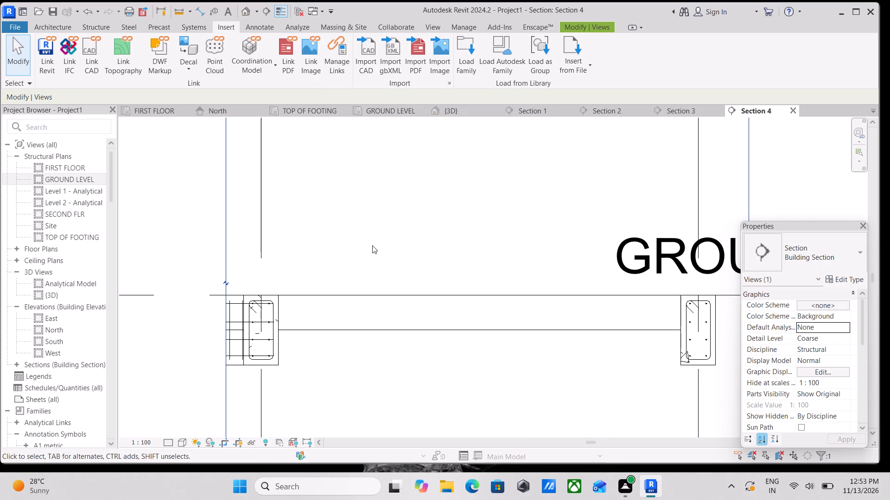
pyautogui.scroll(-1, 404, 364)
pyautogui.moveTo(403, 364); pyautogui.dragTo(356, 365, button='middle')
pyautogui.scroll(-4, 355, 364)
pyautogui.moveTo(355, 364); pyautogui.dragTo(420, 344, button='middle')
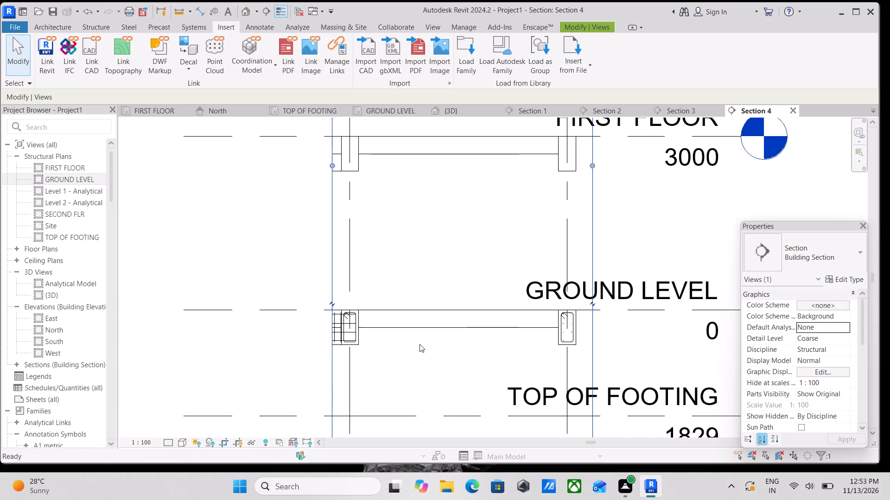
# Stretch the right-hand ends of the aligned level lines farther out so their labels clear the section's crop boundary.
pyautogui.scroll(-2, 486, 344)
pyautogui.moveTo(487, 345); pyautogui.dragTo(371, 310, button='middle')
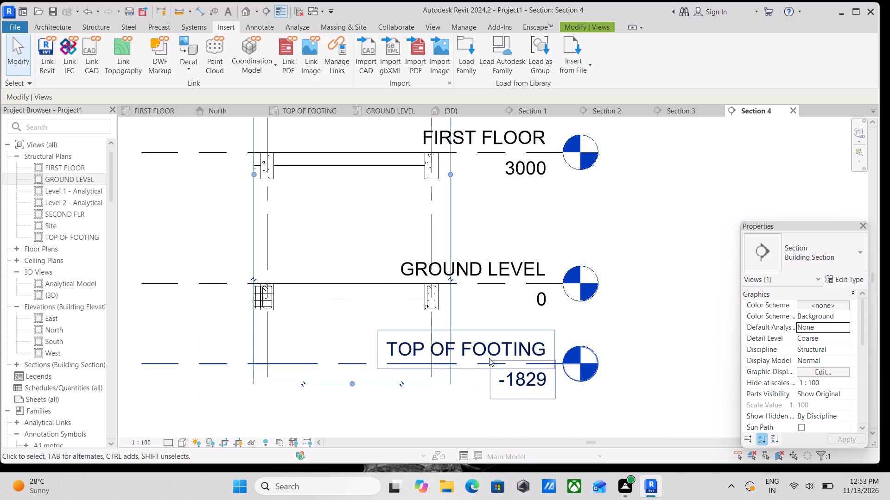
pyautogui.click(469, 361)
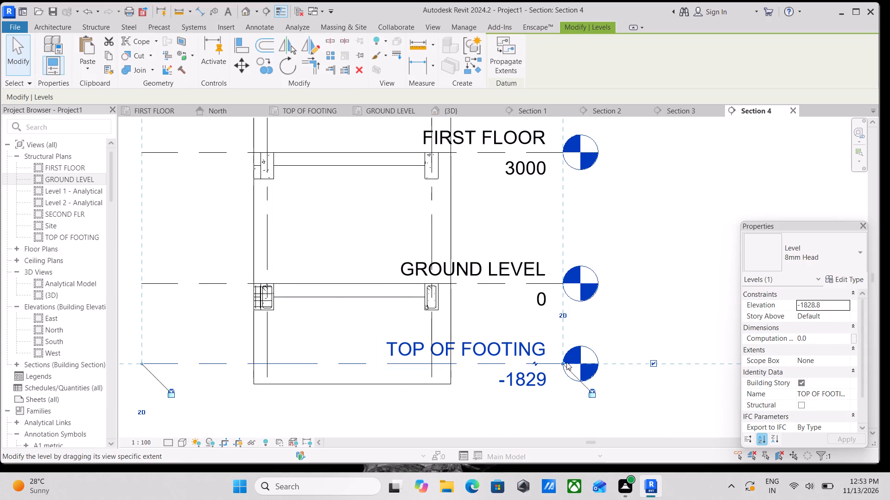
pyautogui.moveTo(562, 362); pyautogui.dragTo(695, 366)
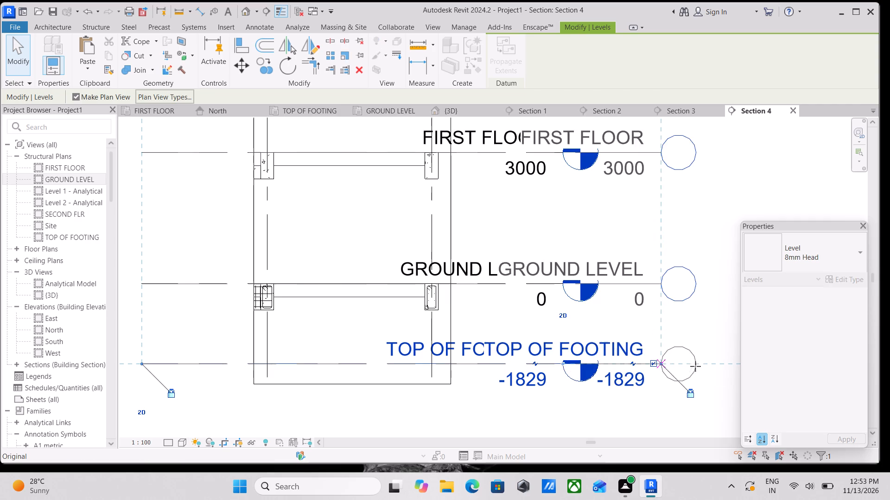
pyautogui.moveTo(695, 366); pyautogui.dragTo(714, 366)
pyautogui.click(714, 366)
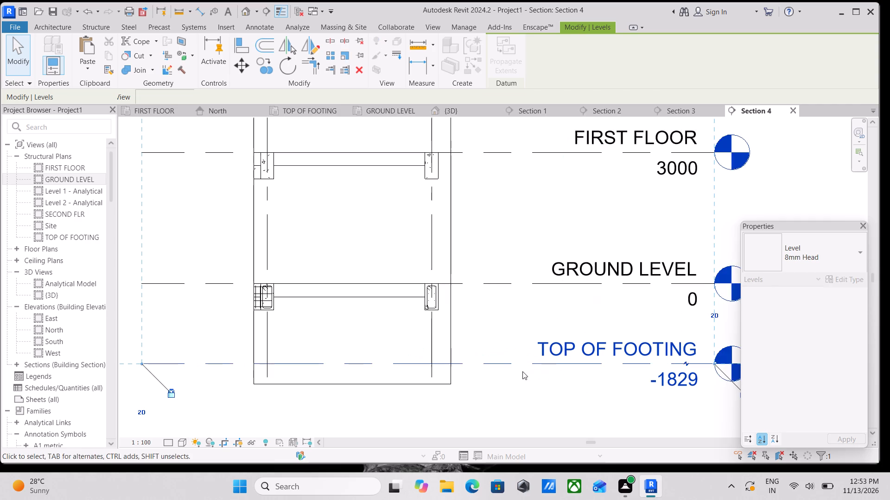
# Start Rebar placement in the section and look through the available rebar shapes.
pyautogui.scroll(-2, 515, 370)
pyautogui.scroll(2, 322, 339)
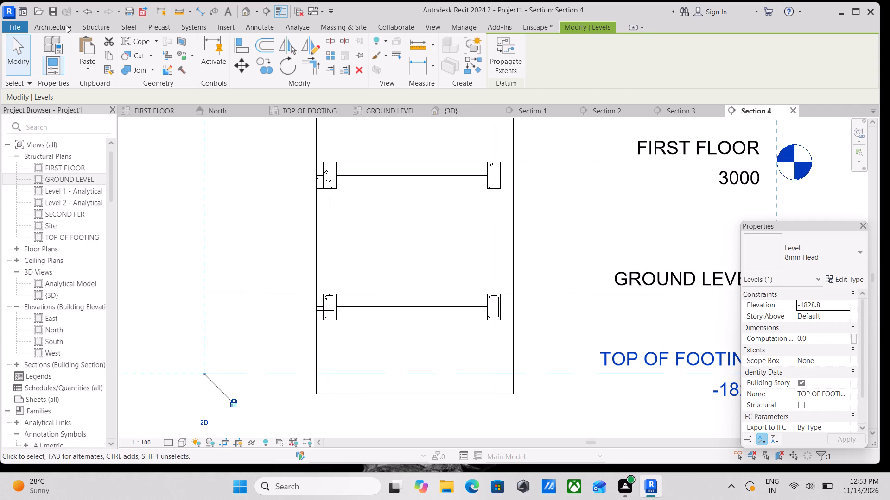
pyautogui.click(86, 25)
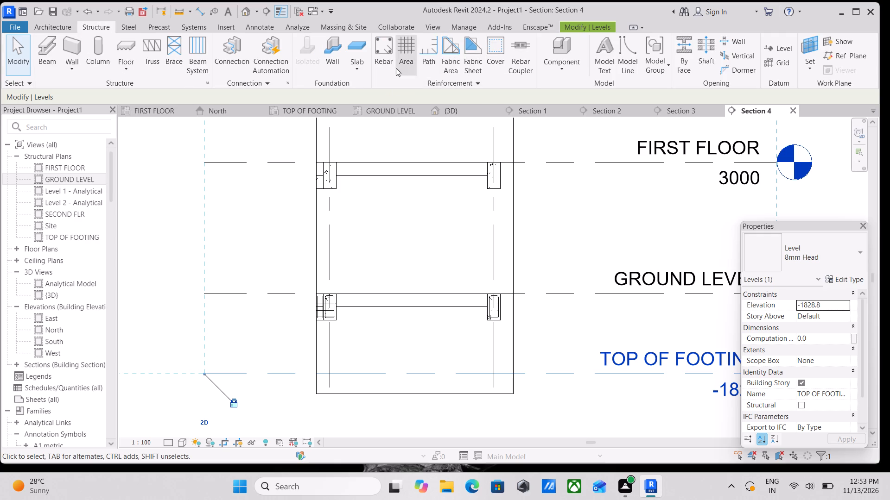
pyautogui.click(379, 48)
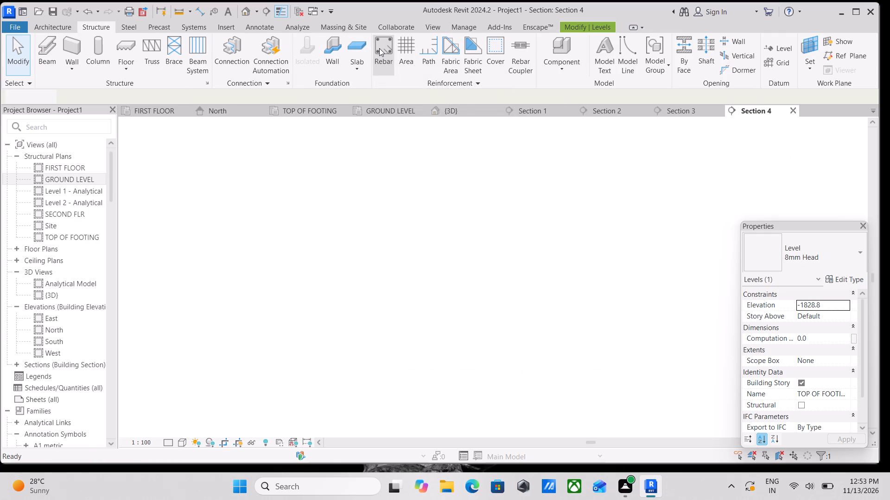
pyautogui.scroll(-3, 309, 309)
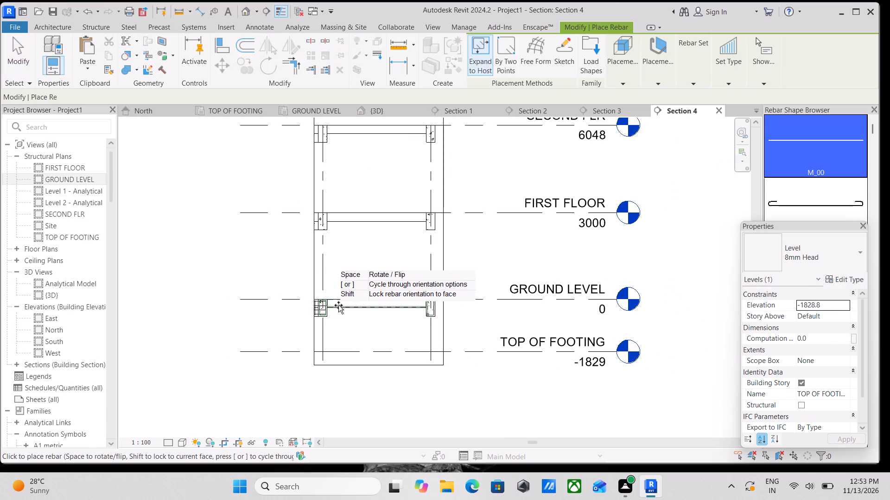
pyautogui.scroll(3, 357, 292)
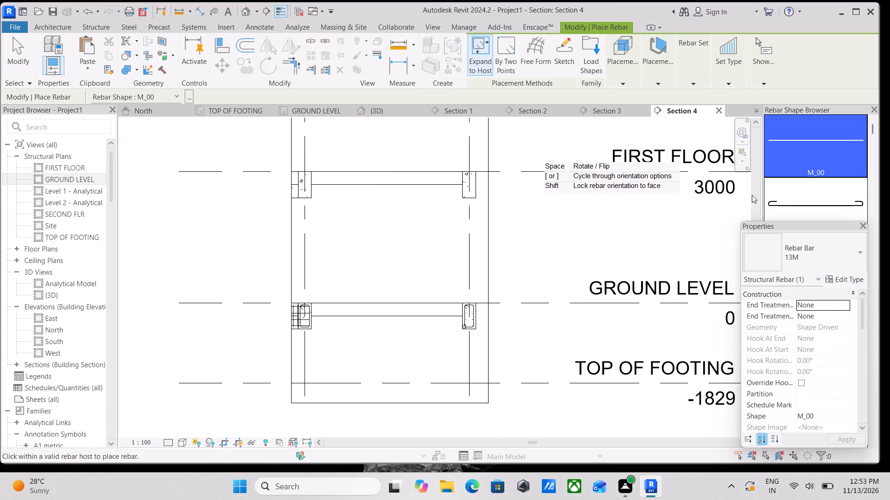
pyautogui.scroll(-15, 854, 192)
pyautogui.scroll(9, 832, 192)
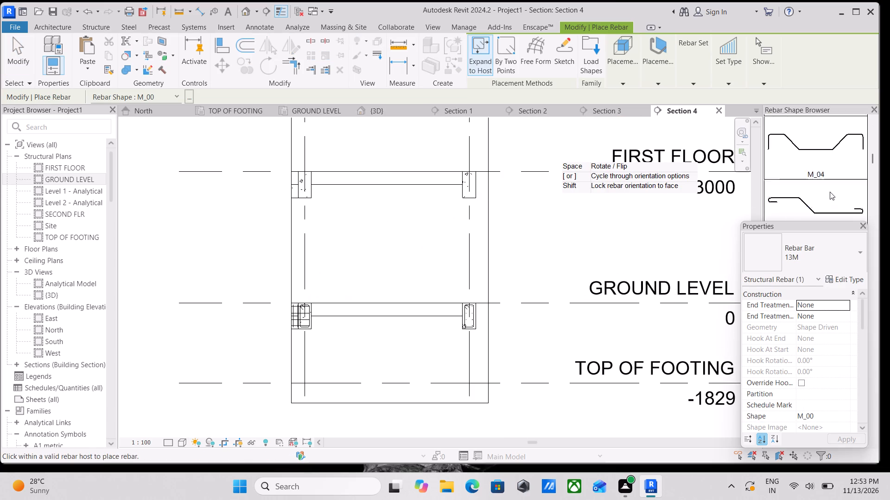
pyautogui.scroll(9, 830, 192)
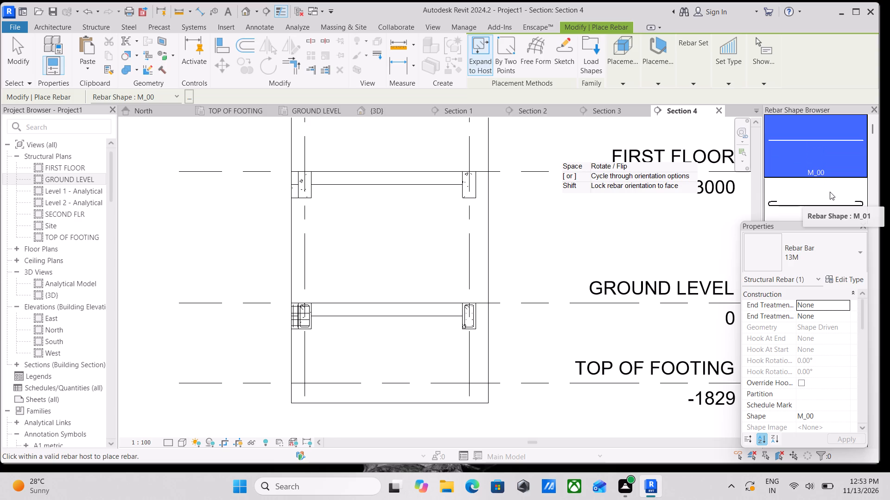
pyautogui.scroll(4, 570, 309)
pyautogui.moveTo(524, 326); pyautogui.dragTo(592, 290, button='middle')
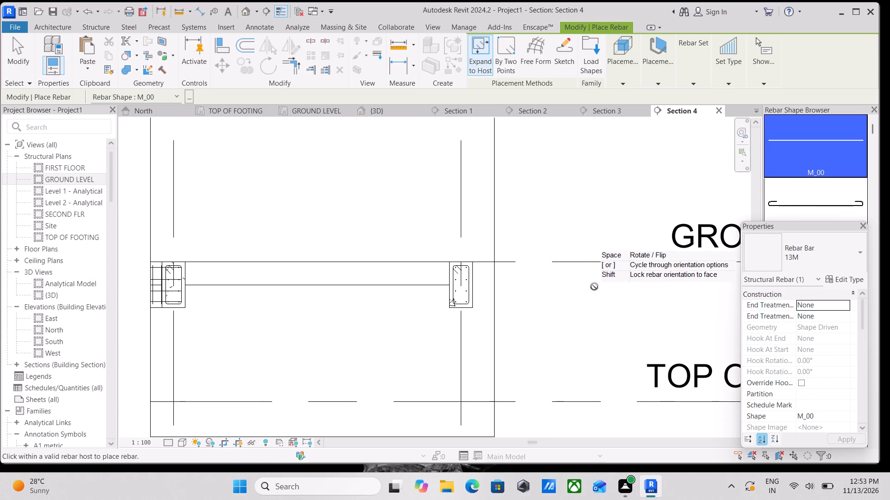
pyautogui.scroll(-1, 559, 223)
pyautogui.moveTo(559, 223); pyautogui.dragTo(572, 217, button='middle')
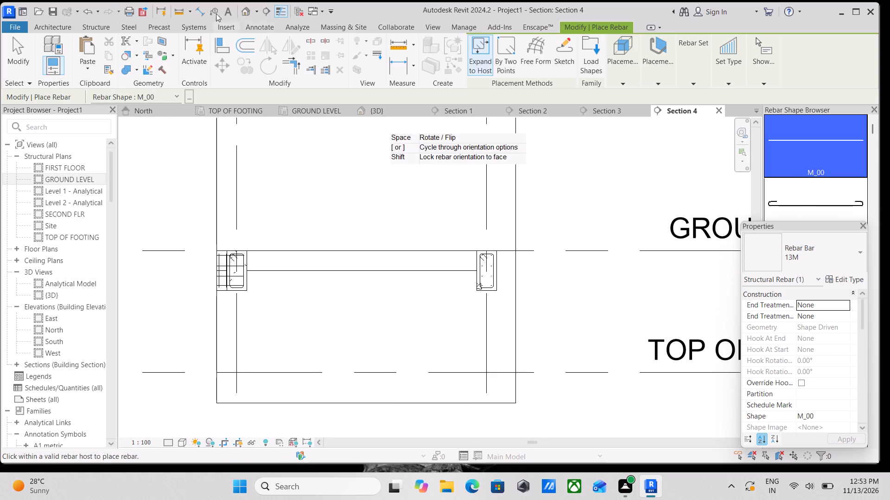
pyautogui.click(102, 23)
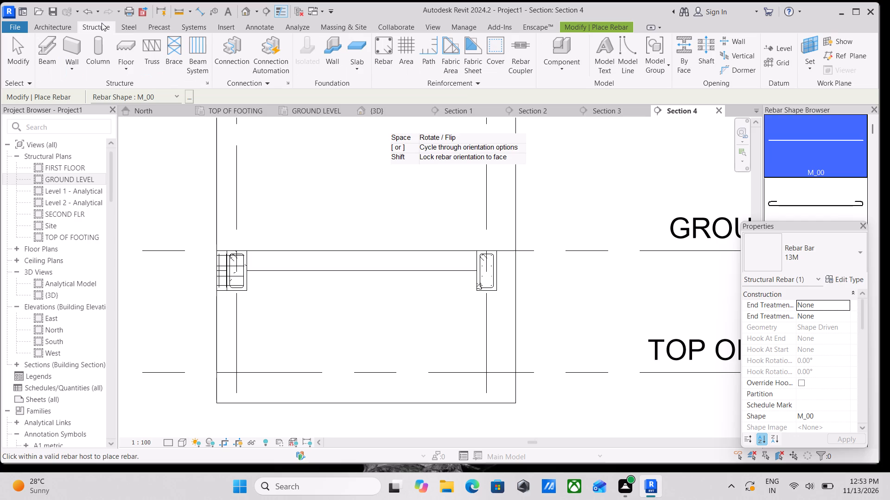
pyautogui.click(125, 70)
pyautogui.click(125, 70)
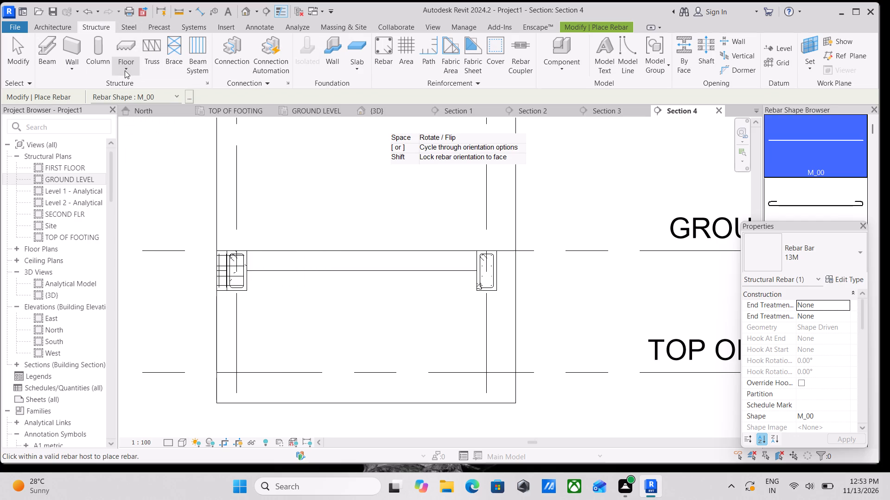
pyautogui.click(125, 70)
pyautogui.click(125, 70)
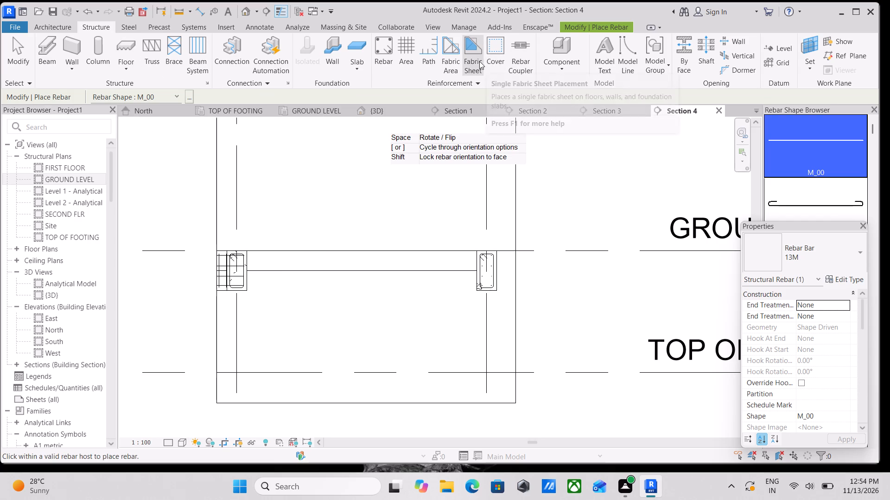
# Examine the available rebar shapes for one that suits the ground-level slab in the section.
pyautogui.scroll(1, 502, 54)
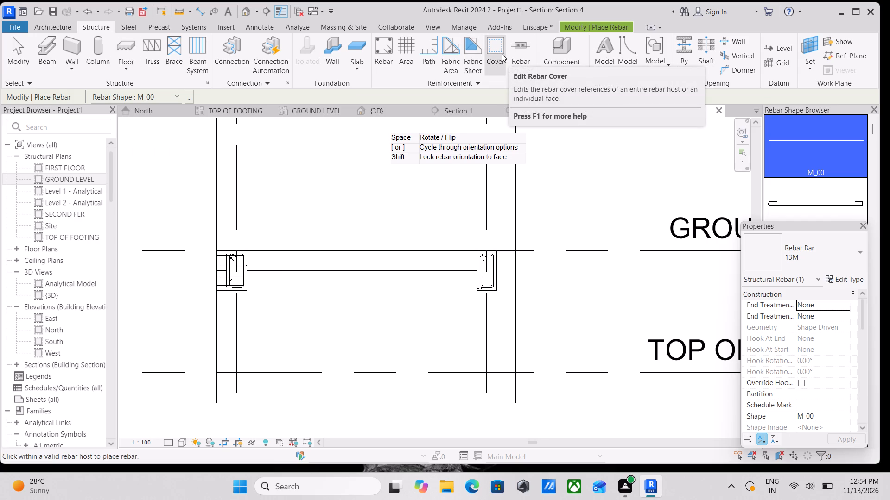
pyautogui.scroll(4, 502, 54)
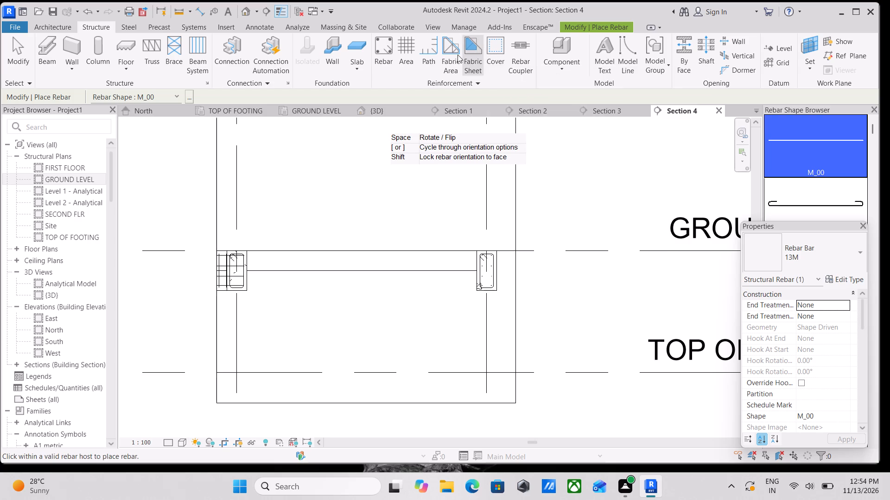
pyautogui.scroll(6, 257, 257)
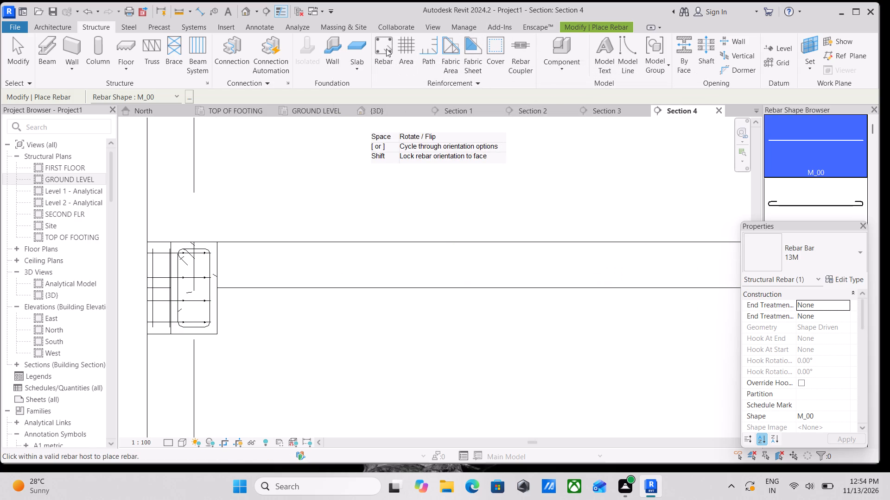
pyautogui.click(381, 50)
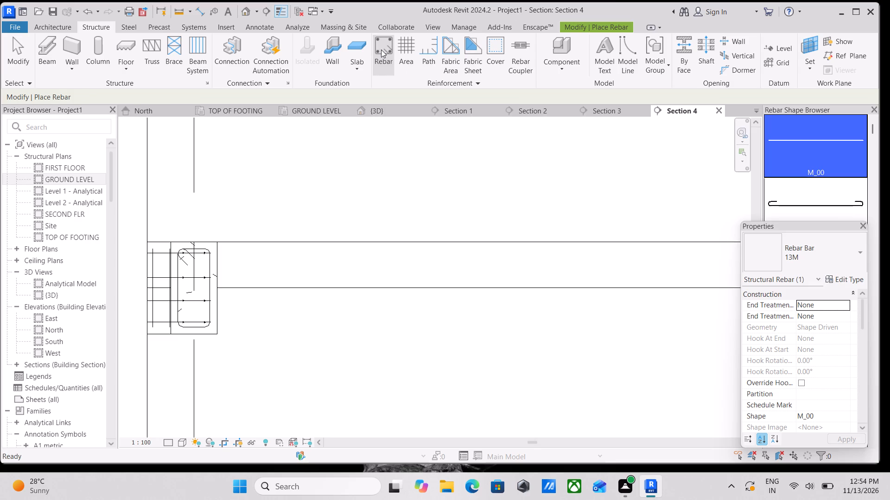
pyautogui.scroll(-3, 807, 171)
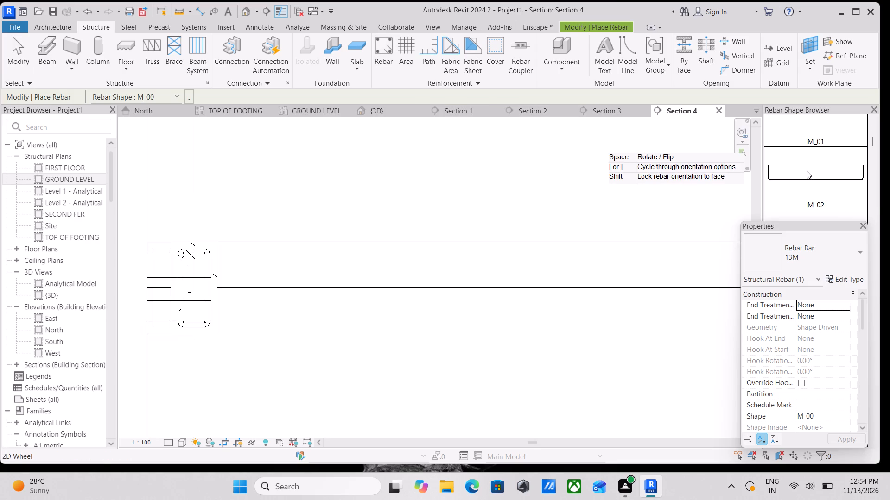
pyautogui.scroll(-20, 807, 171)
pyautogui.scroll(-5, 807, 171)
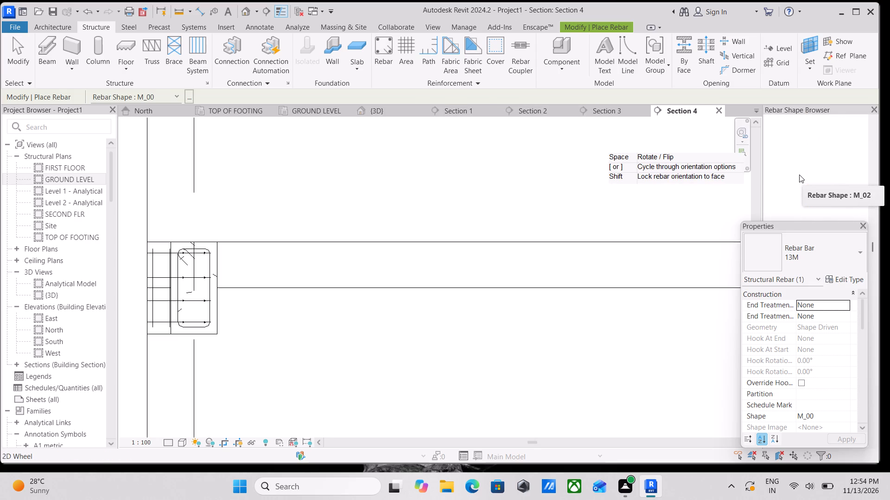
pyautogui.scroll(-16, 799, 175)
pyautogui.scroll(-5, 799, 175)
pyautogui.scroll(19, 799, 175)
pyautogui.scroll(9, 799, 175)
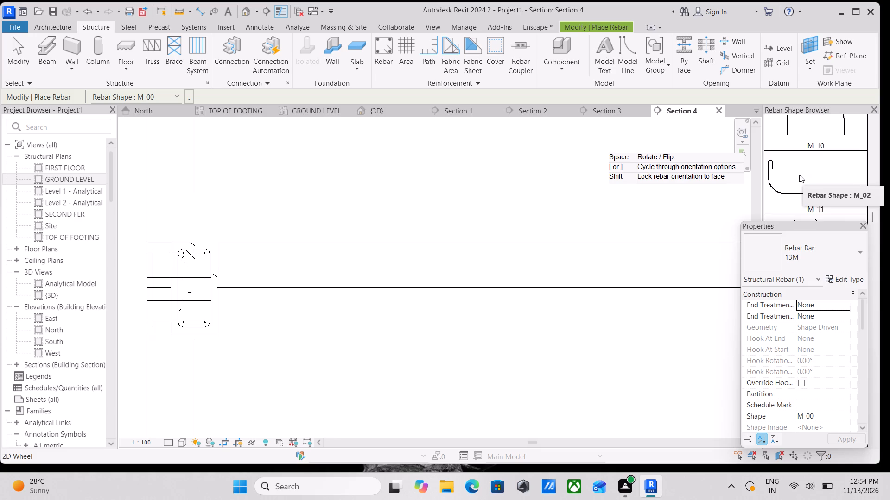
pyautogui.scroll(9, 799, 175)
pyautogui.scroll(14, 799, 175)
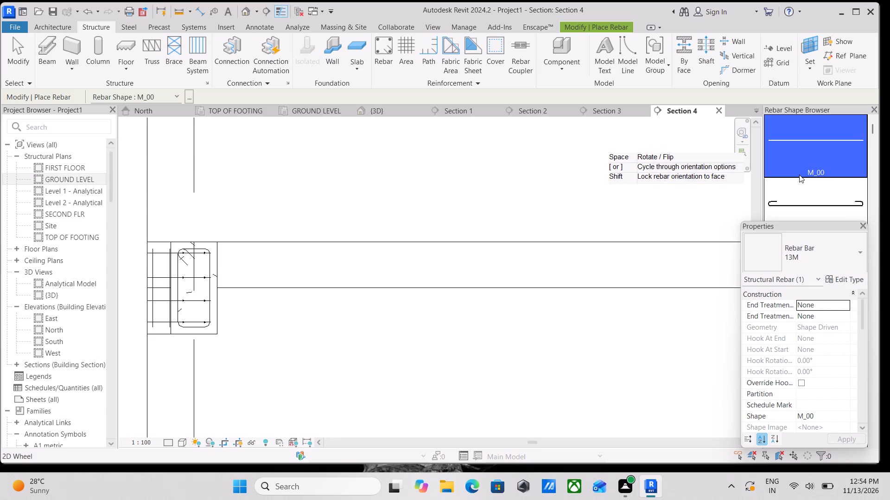
pyautogui.scroll(2, 799, 175)
pyautogui.scroll(-3, 799, 175)
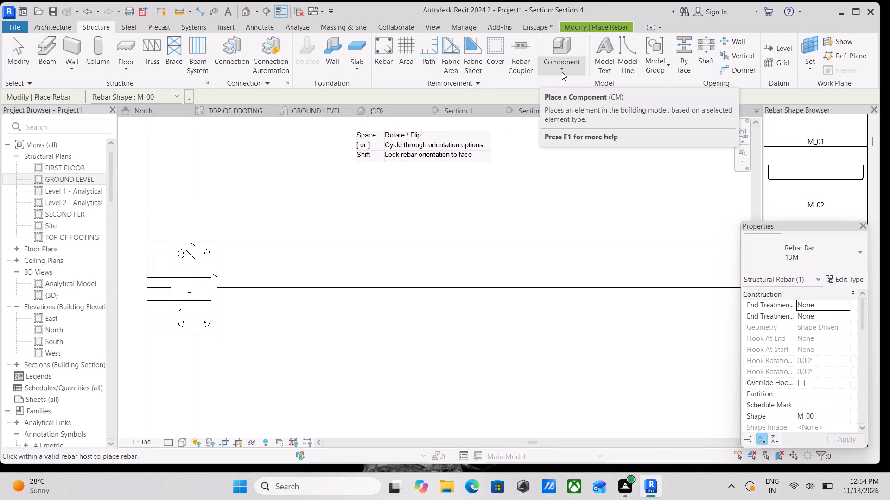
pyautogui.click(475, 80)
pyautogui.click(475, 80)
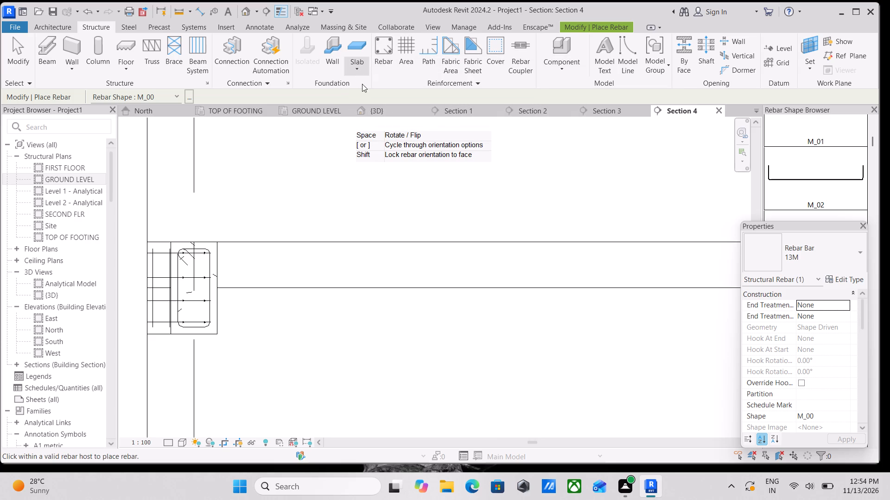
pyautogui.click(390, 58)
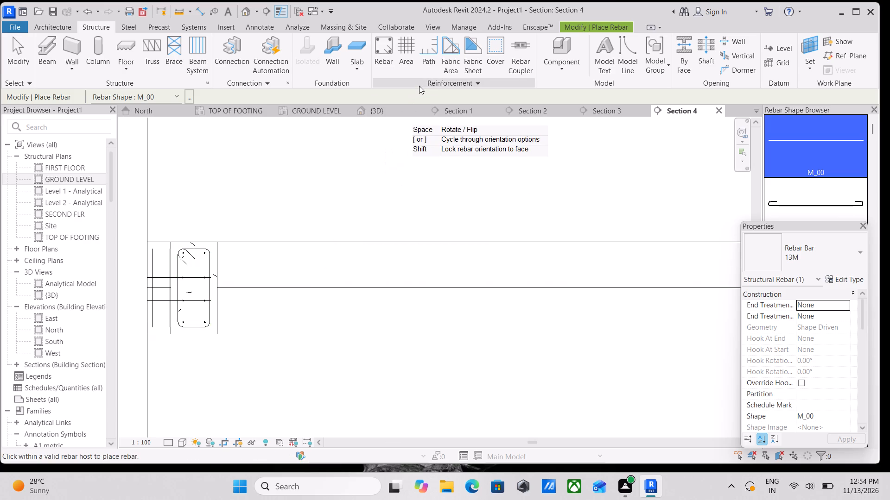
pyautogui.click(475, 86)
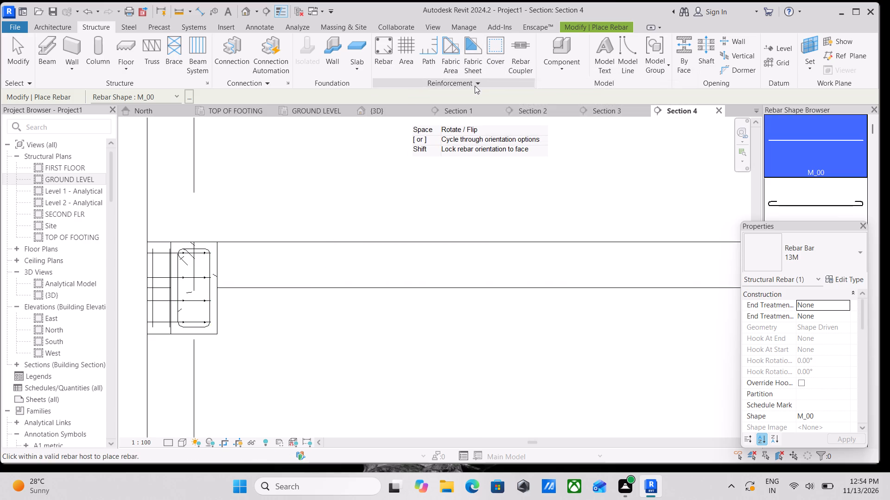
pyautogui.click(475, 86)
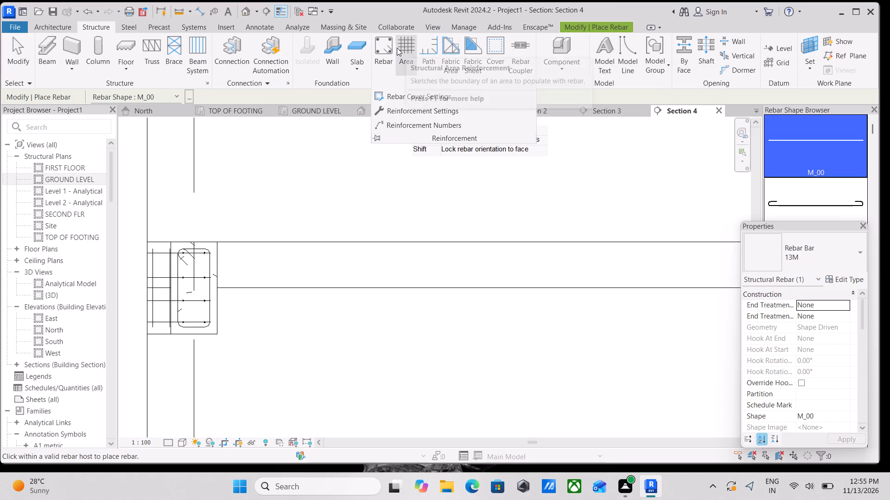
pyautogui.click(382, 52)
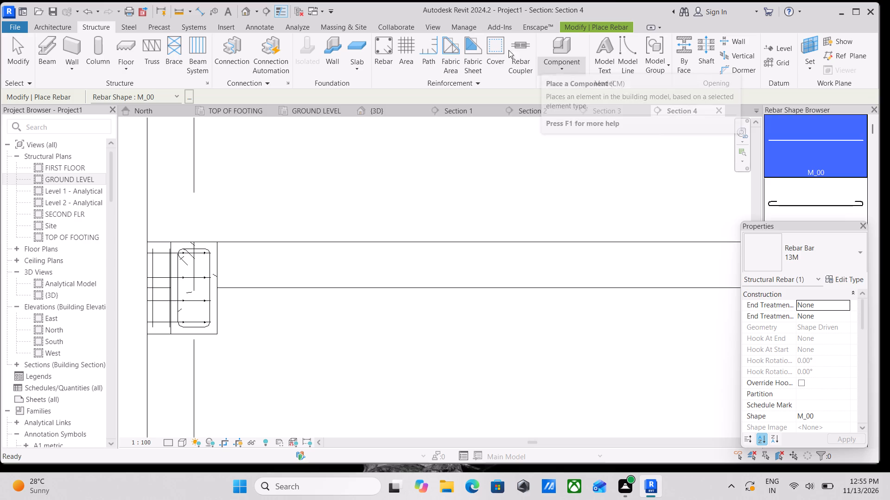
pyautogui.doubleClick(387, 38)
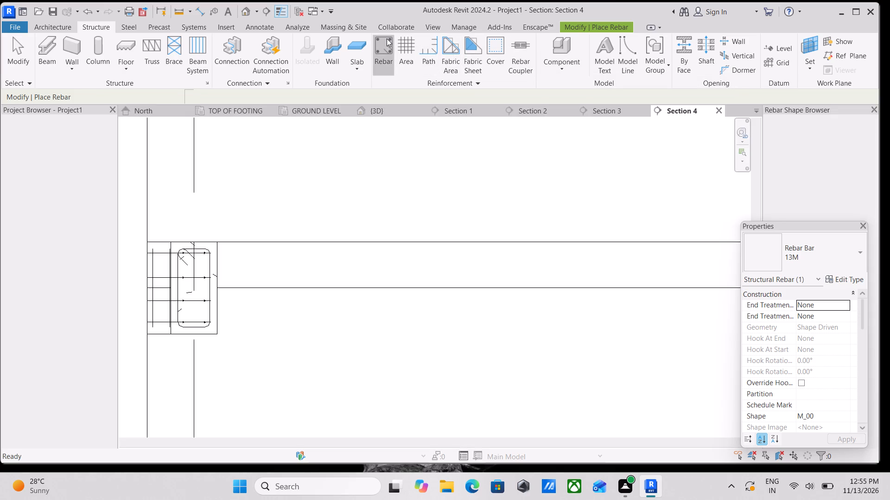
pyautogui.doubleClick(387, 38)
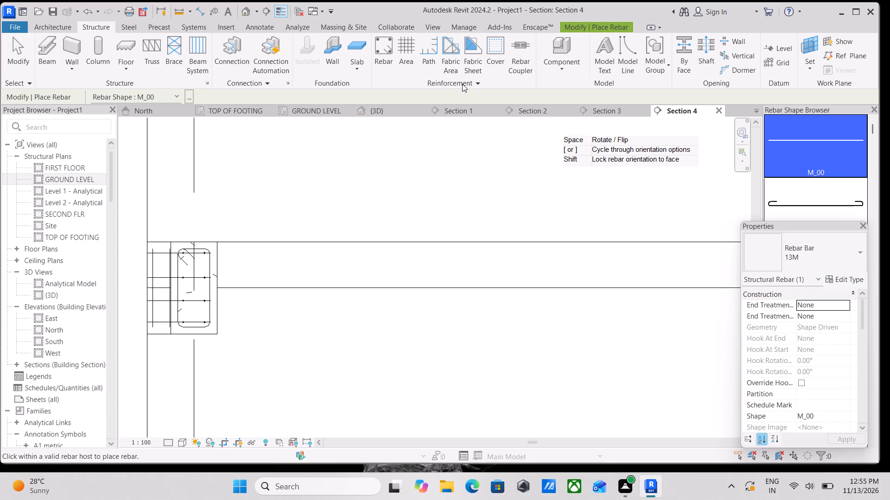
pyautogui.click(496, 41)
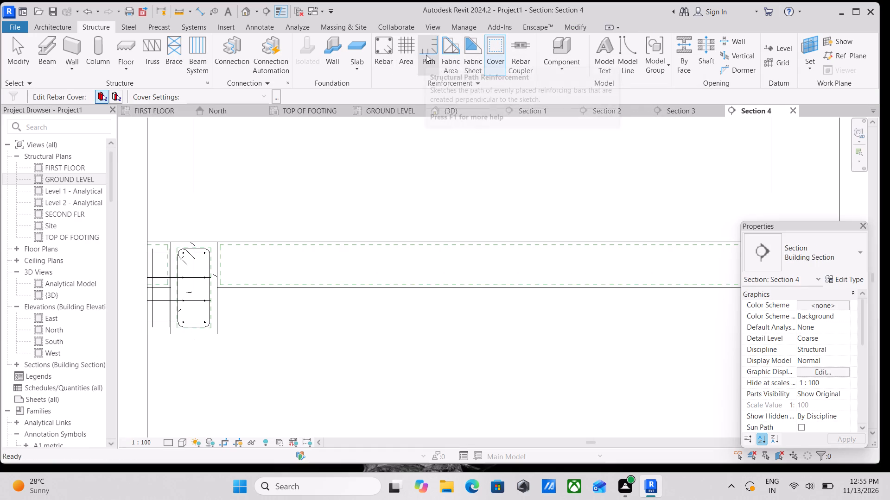
# Start a sketched 13M bar hosted by the ground-level slab and draw a horizontal segment about 940 mm long from the left end cover line near the top.
pyautogui.click(380, 54)
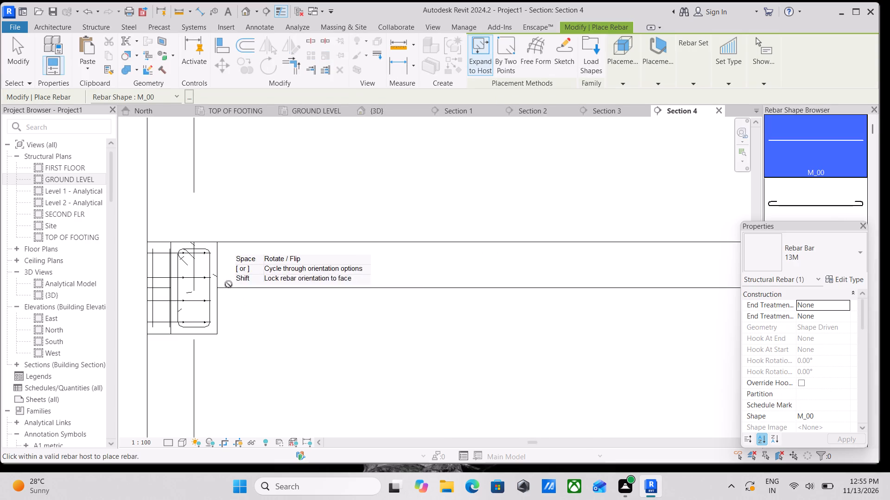
pyautogui.scroll(2, 226, 269)
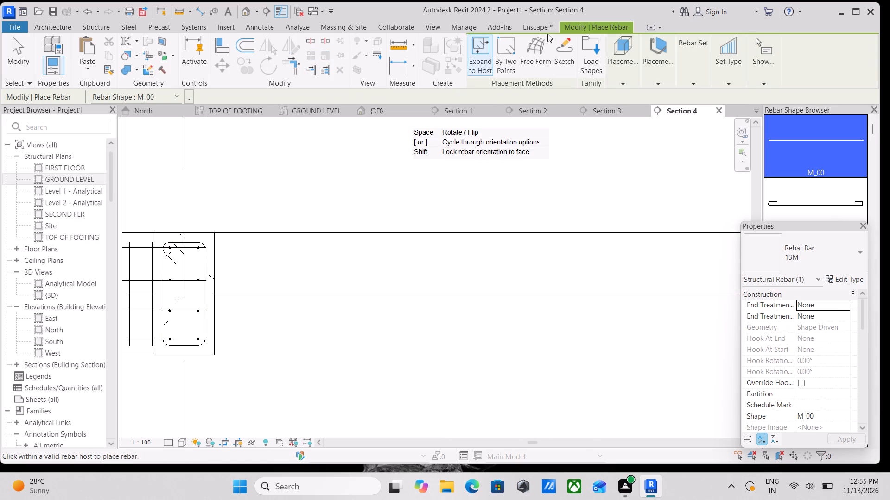
pyautogui.click(559, 41)
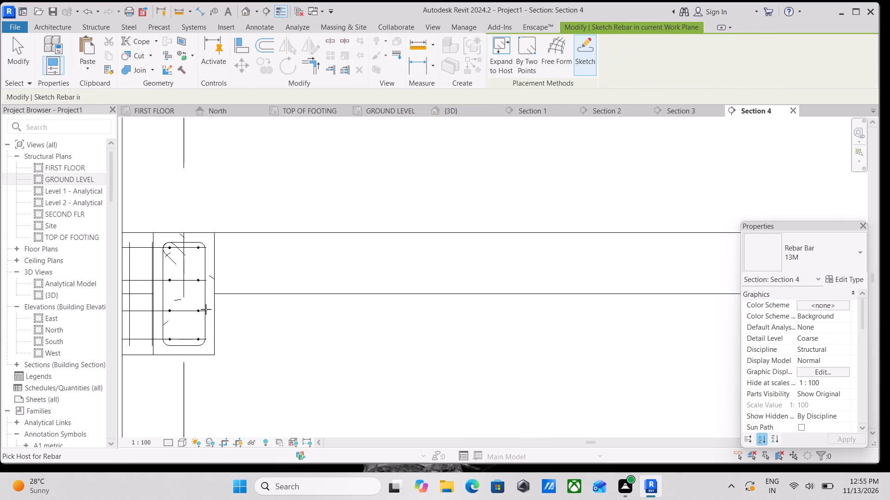
pyautogui.scroll(3, 215, 242)
pyautogui.click(261, 230)
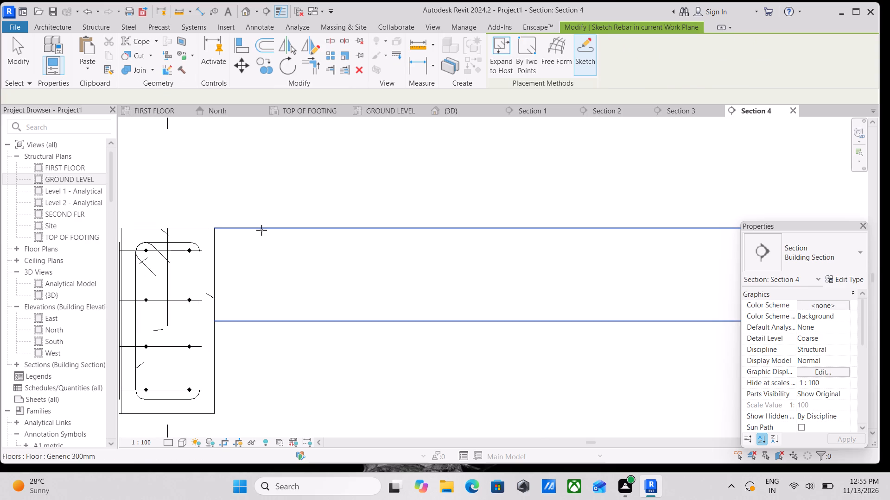
pyautogui.click(220, 242)
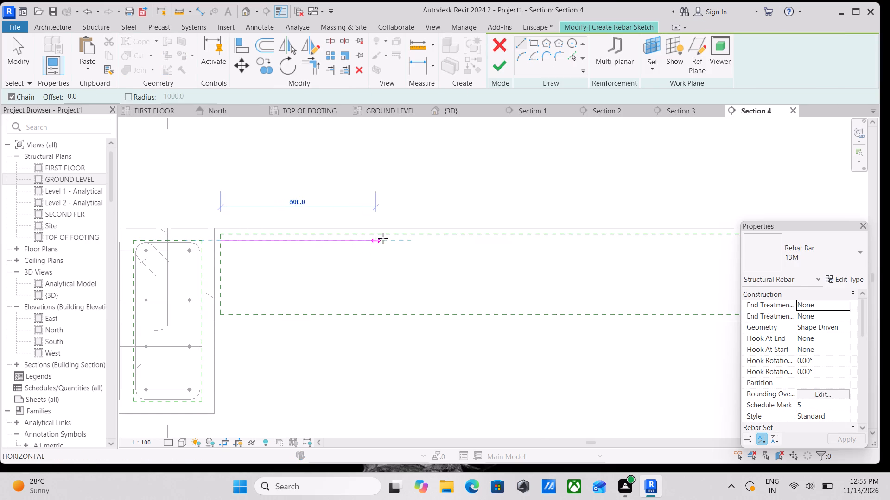
pyautogui.scroll(-2, 405, 237)
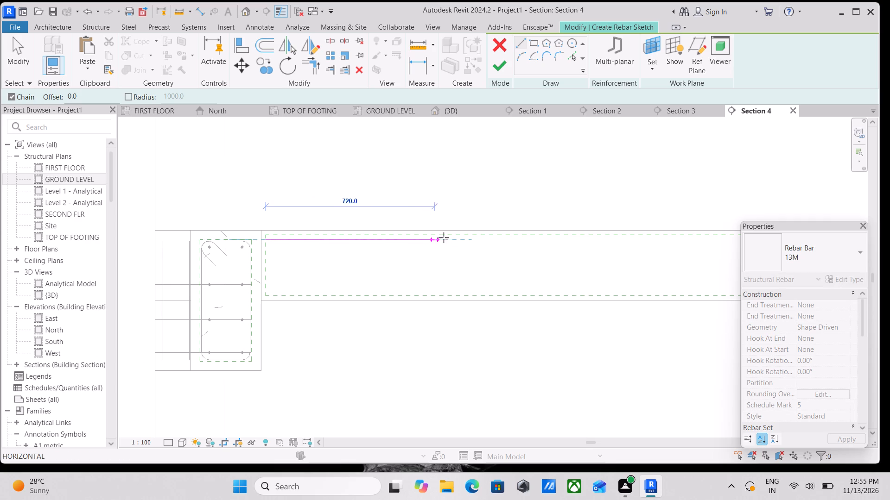
pyautogui.moveTo(444, 237); pyautogui.dragTo(381, 245, button='middle')
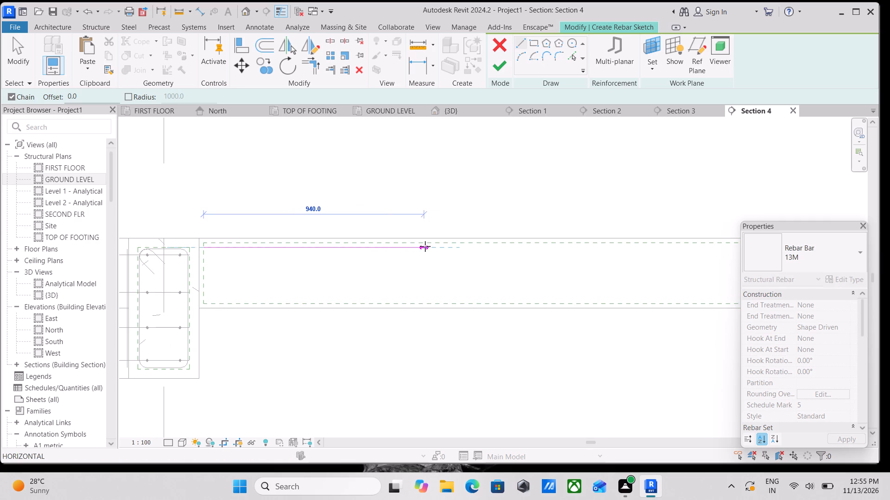
pyautogui.scroll(3, 426, 246)
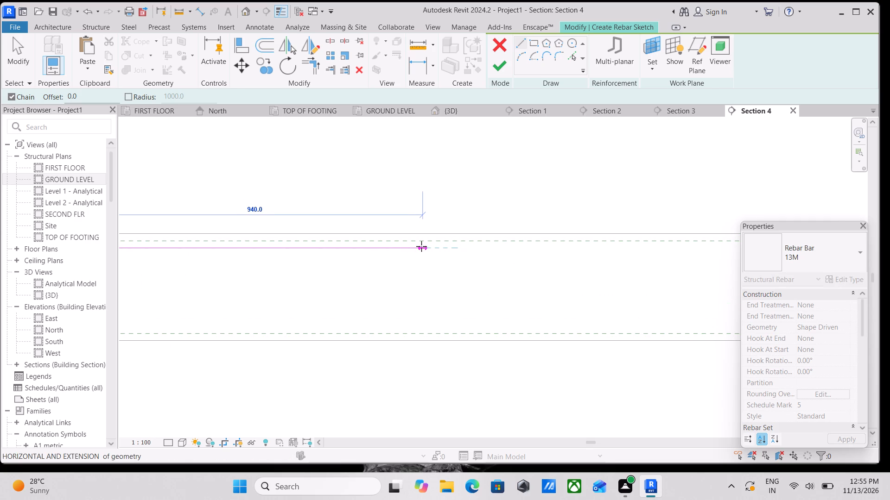
pyautogui.scroll(-1, 421, 246)
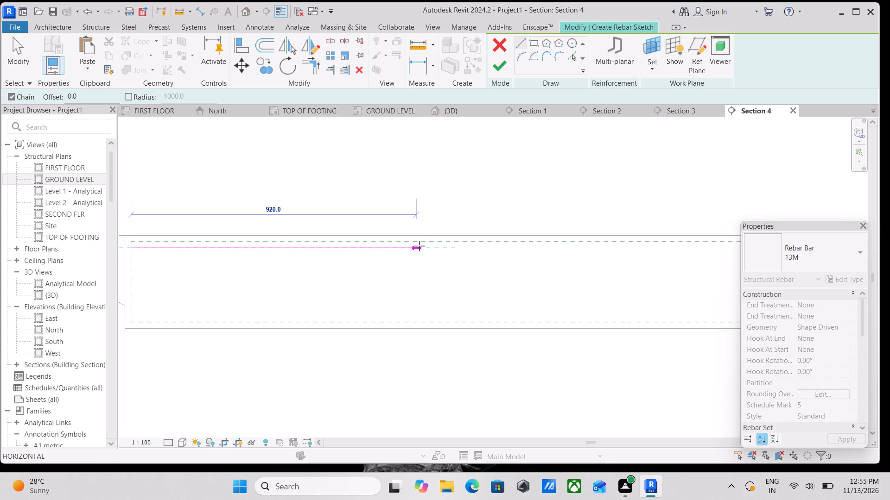
pyautogui.scroll(1, 423, 246)
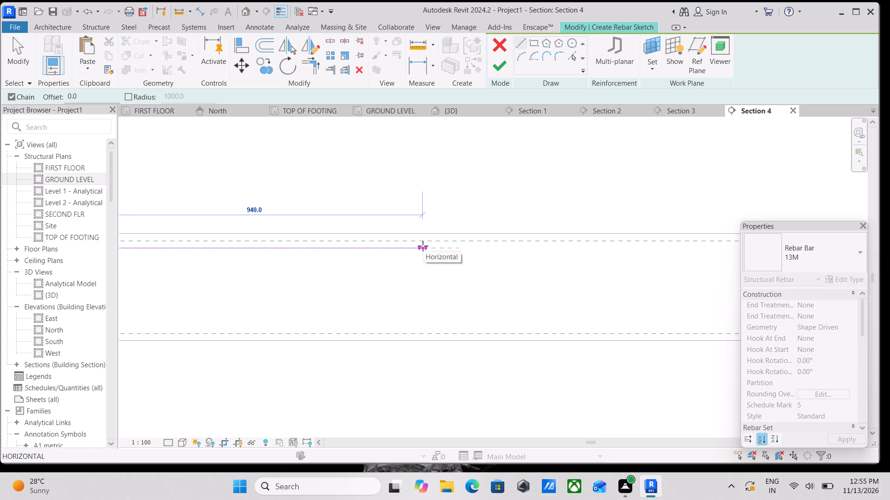
pyautogui.scroll(-1, 423, 246)
pyautogui.click(423, 246)
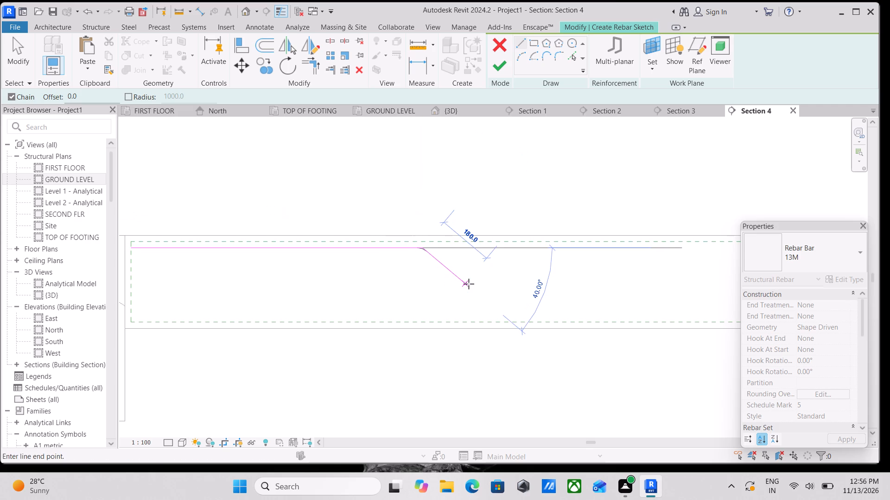
# Continue the bar sketch with a segment sloping down at about 35° to roughly the slab's mid-depth, and end the line.
pyautogui.scroll(1, 469, 284)
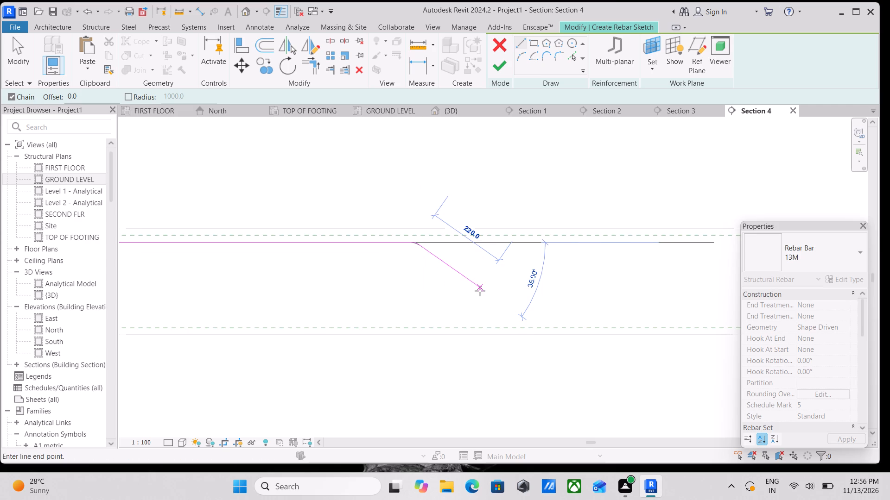
pyautogui.click(481, 292)
pyautogui.press('Escape')
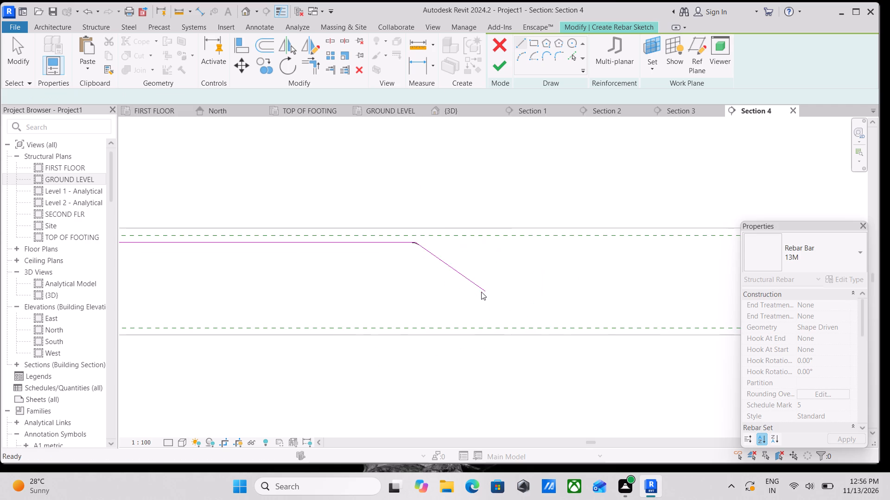
pyautogui.scroll(-2, 491, 232)
pyautogui.scroll(-2, 557, 264)
pyautogui.moveTo(565, 263); pyautogui.dragTo(347, 268, button='middle')
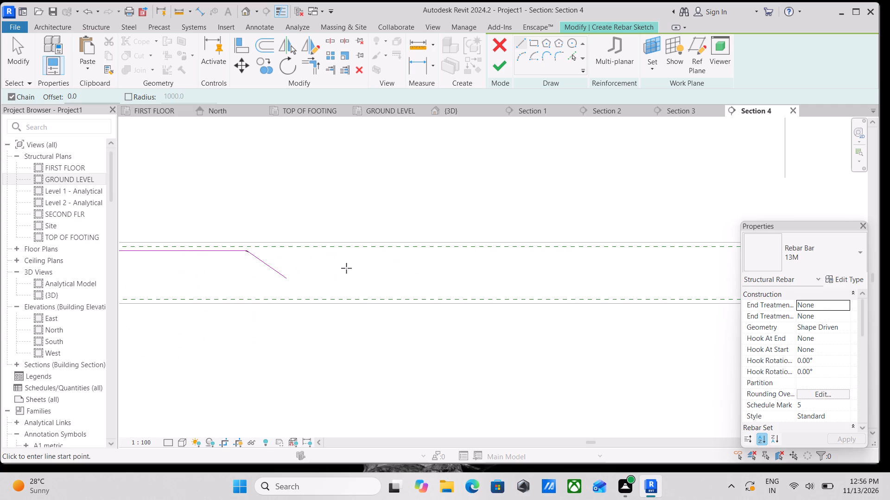
pyautogui.scroll(-2, 543, 276)
pyautogui.press('Escape')
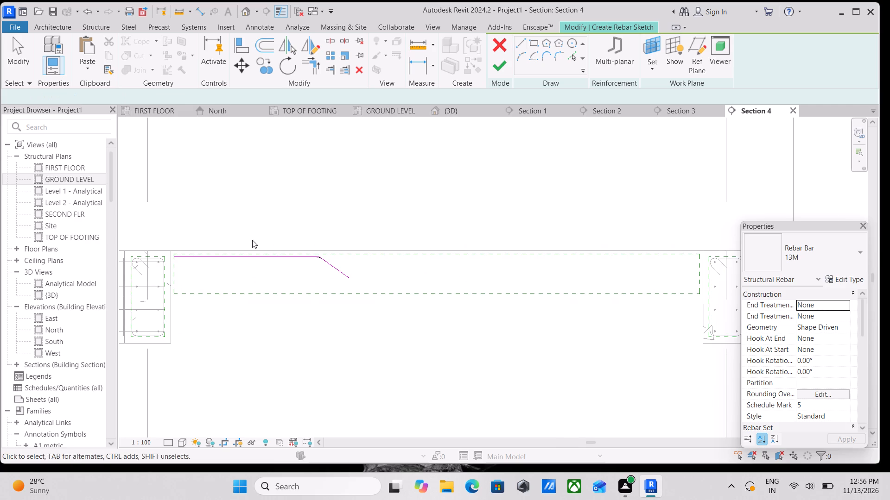
pyautogui.press('Escape')
# Mirror a copy of the horizontal and sloping bar segments about a vertical axis at the slab's midspan.
pyautogui.scroll(4, 306, 293)
pyautogui.moveTo(300, 276); pyautogui.dragTo(366, 338, button='middle')
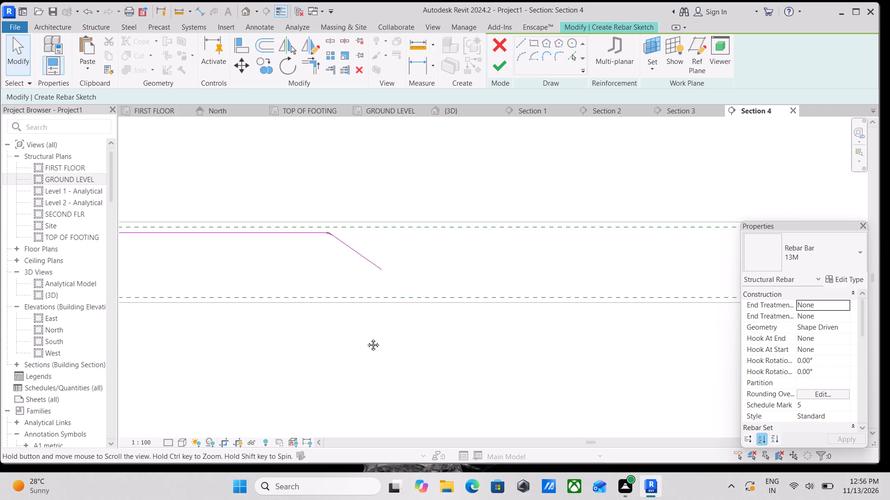
pyautogui.moveTo(366, 338); pyautogui.dragTo(369, 341, button='middle')
pyautogui.keyDown('ctrl'); pyautogui.click(341, 296); pyautogui.keyUp('ctrl')
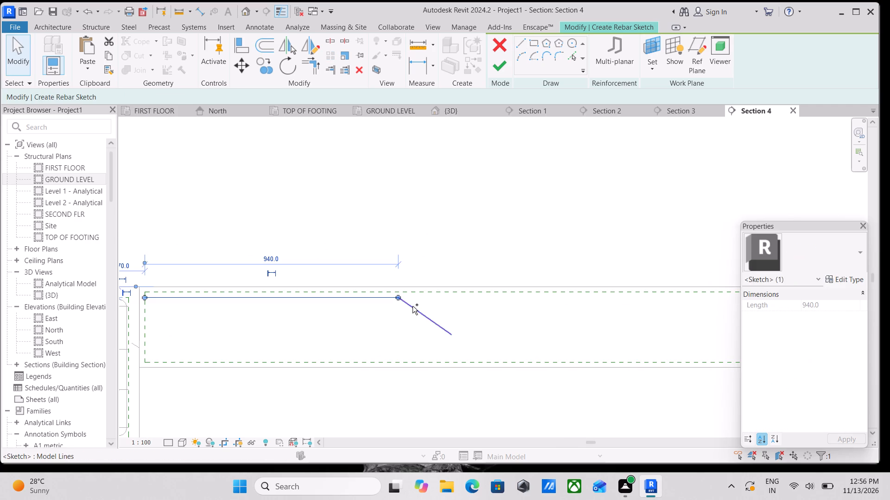
pyautogui.keyDown('ctrl'); pyautogui.click(413, 306); pyautogui.keyUp('ctrl')
pyautogui.moveTo(568, 333); pyautogui.dragTo(413, 306, button='middle')
pyautogui.moveTo(402, 306); pyautogui.dragTo(408, 313, button='middle')
pyautogui.write('dm')
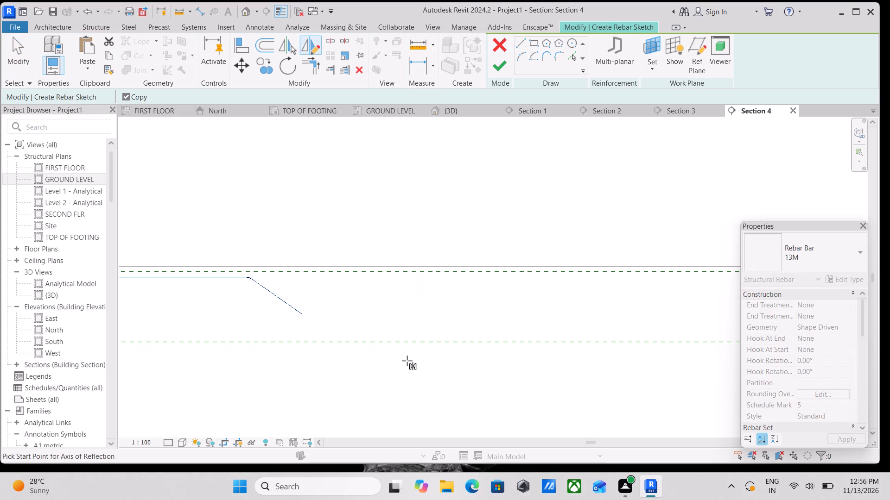
pyautogui.scroll(-3, 396, 346)
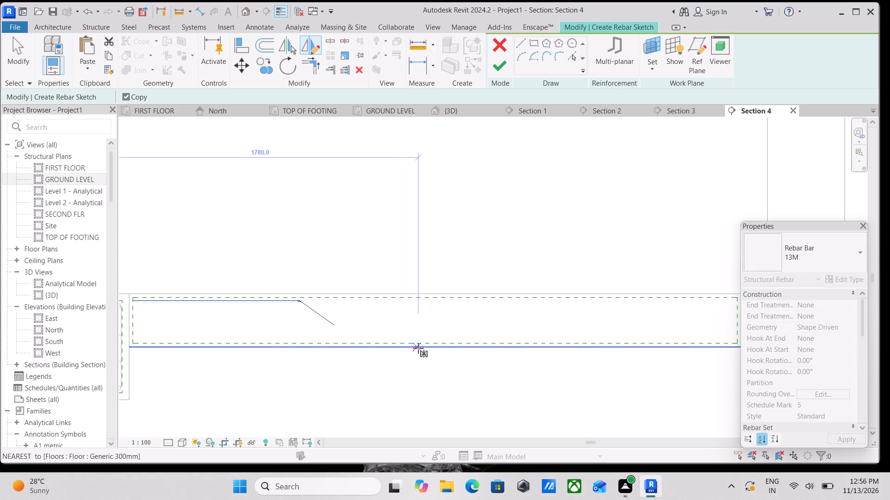
pyautogui.scroll(-2, 428, 348)
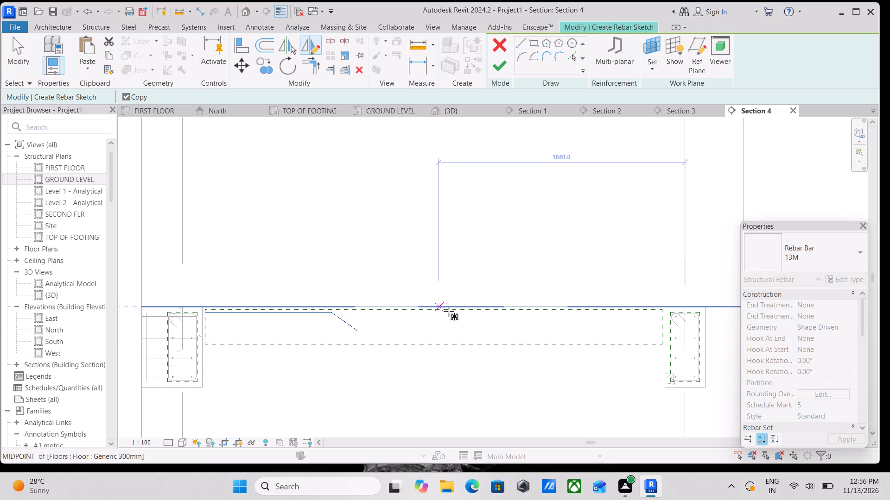
pyautogui.click(431, 305)
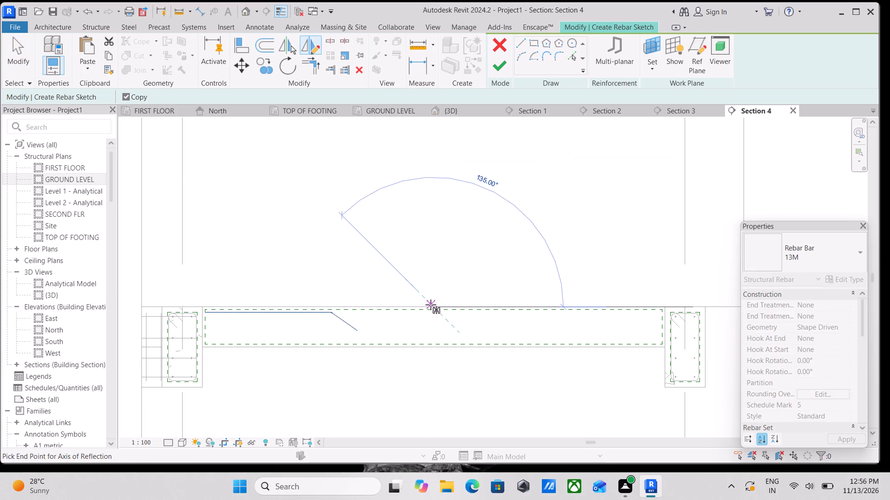
pyautogui.click(439, 376)
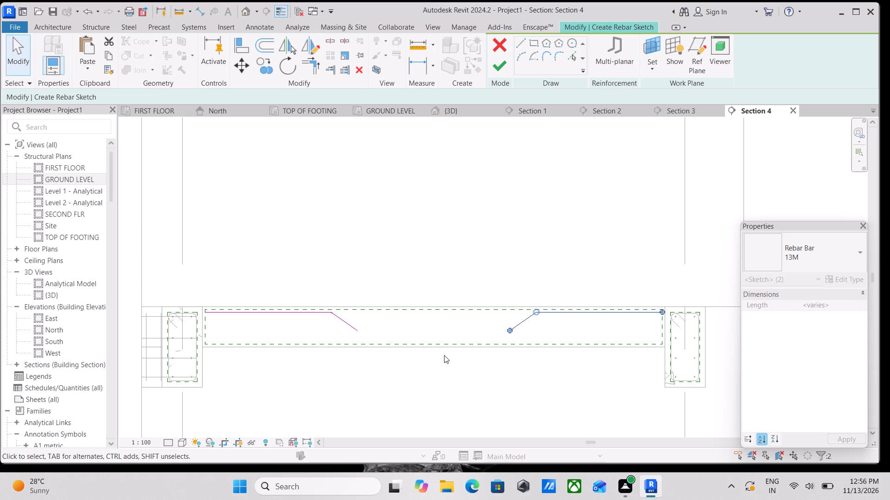
pyautogui.press('Escape')
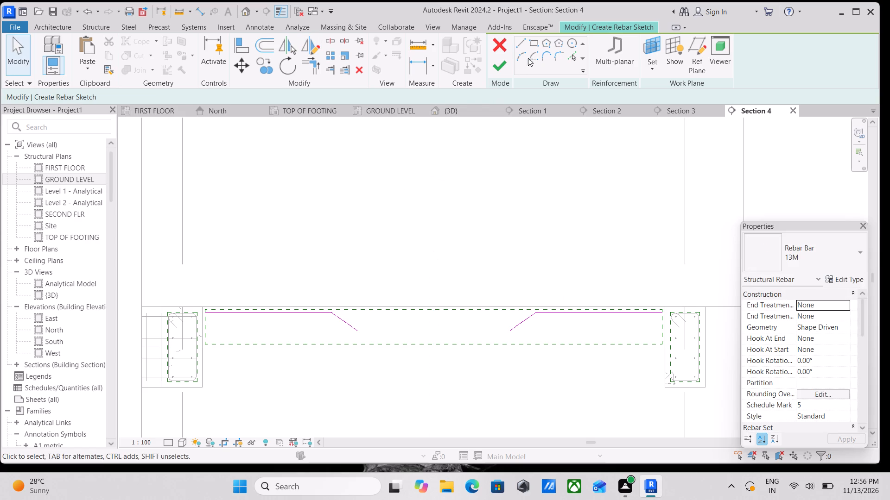
# Join the two sloping segments' lower ends with a horizontal line about 1137 mm long, finish the bar sketch and end rebar placement.
pyautogui.click(525, 37)
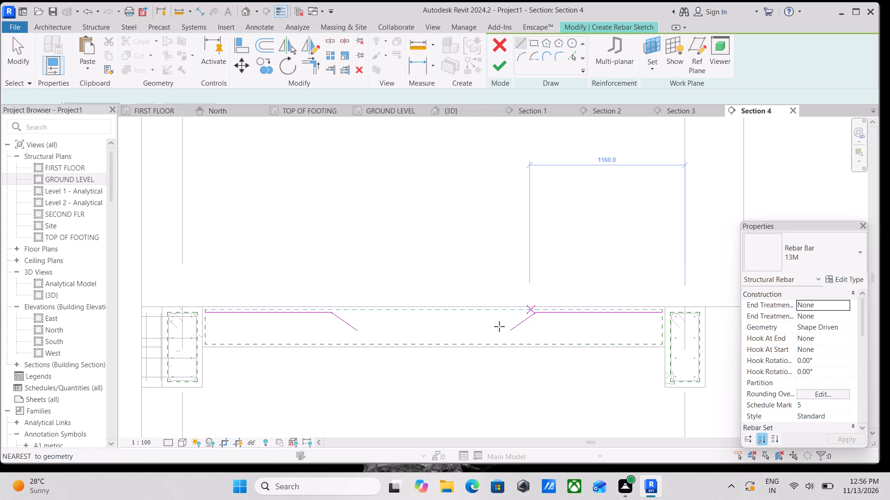
pyautogui.click(509, 331)
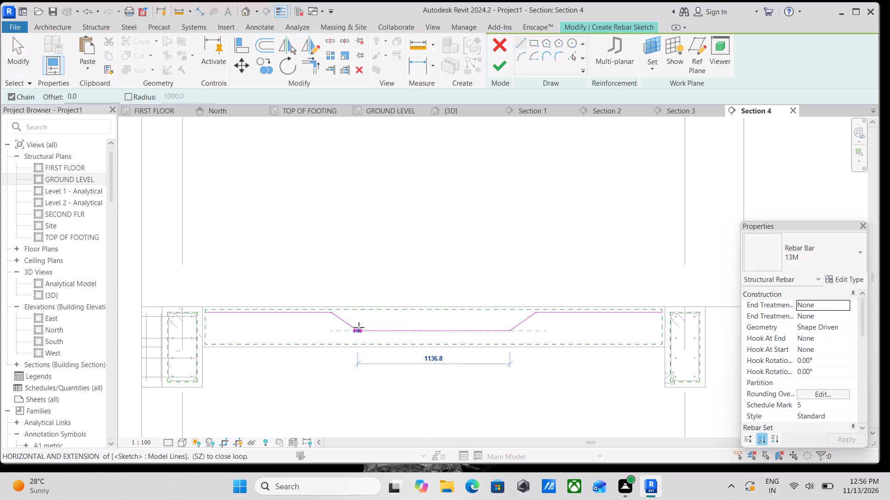
pyautogui.click(357, 328)
pyautogui.press('Escape')
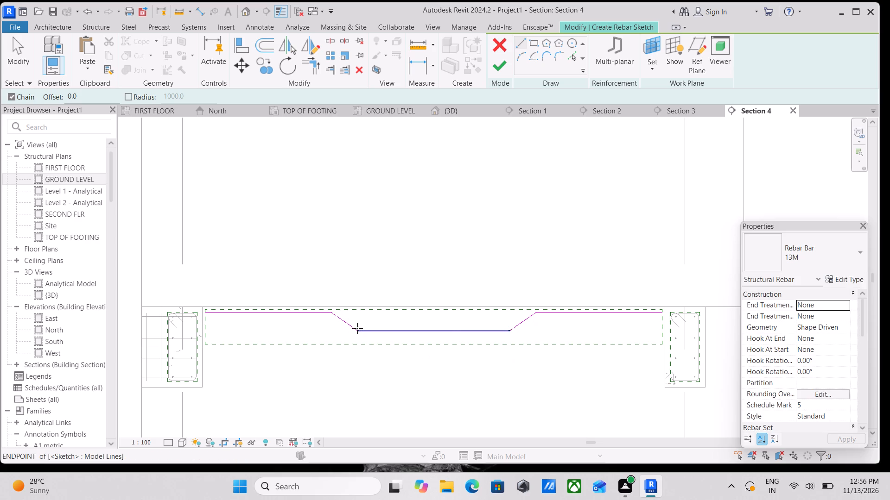
pyautogui.press('space')
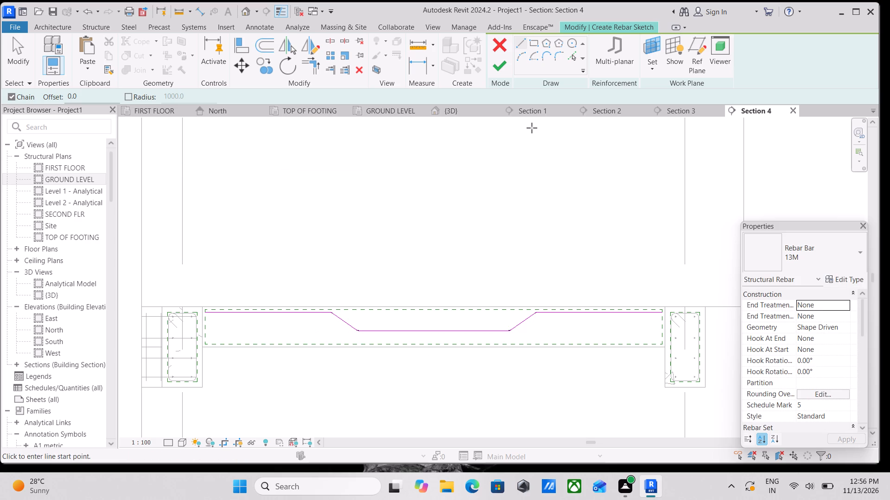
pyautogui.click(498, 69)
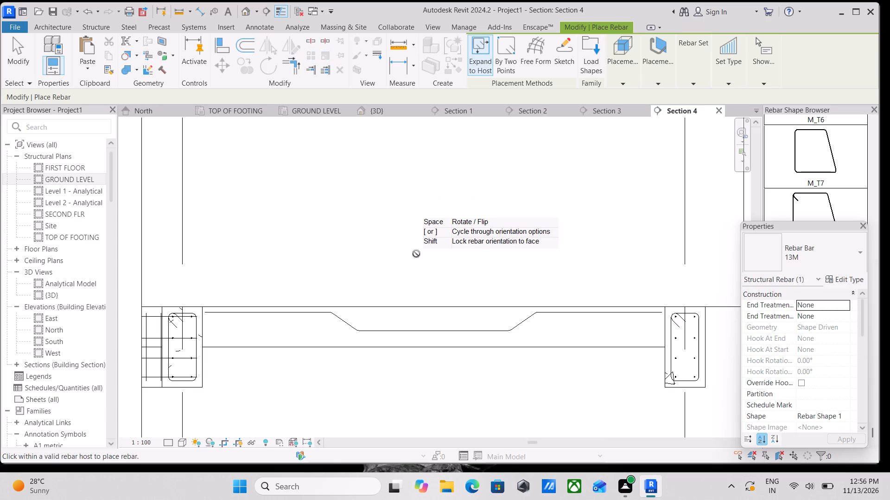
pyautogui.press('Escape')
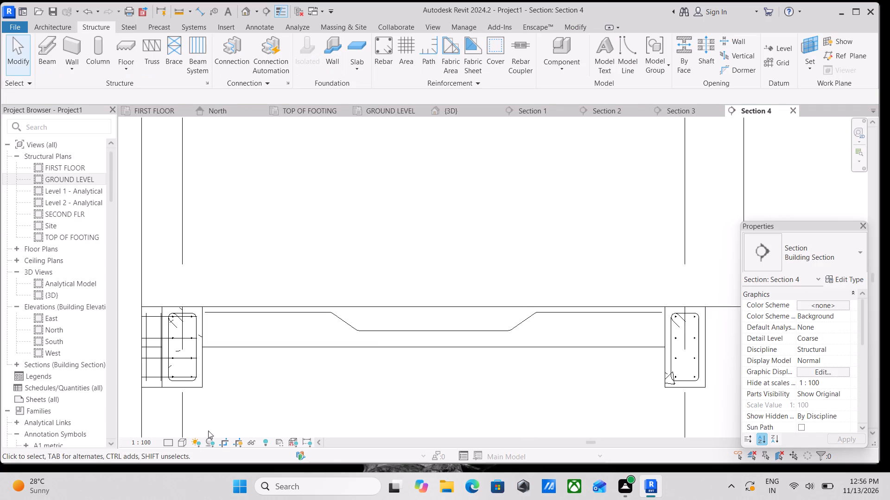
# Set the section view's detail level to Fine.
pyautogui.click(170, 441)
pyautogui.click(175, 426)
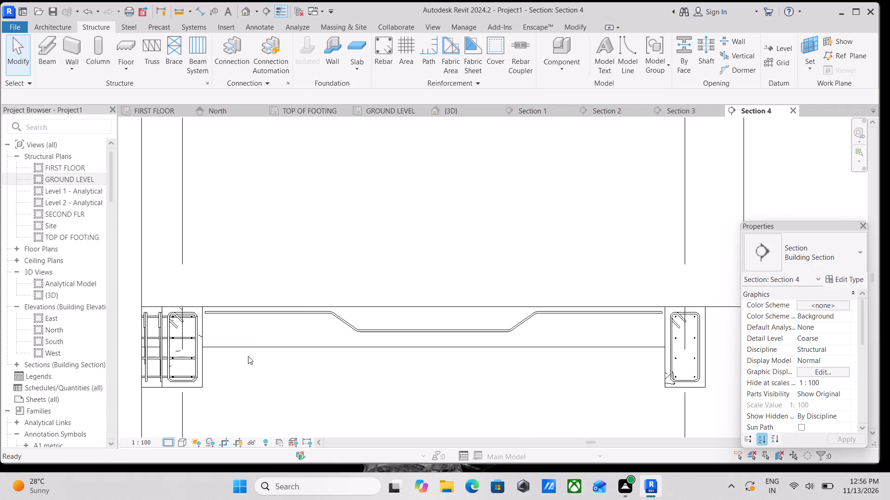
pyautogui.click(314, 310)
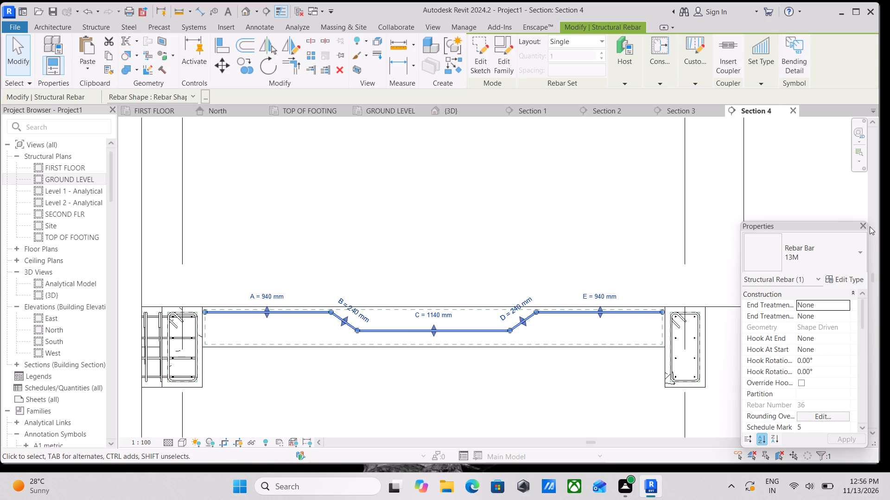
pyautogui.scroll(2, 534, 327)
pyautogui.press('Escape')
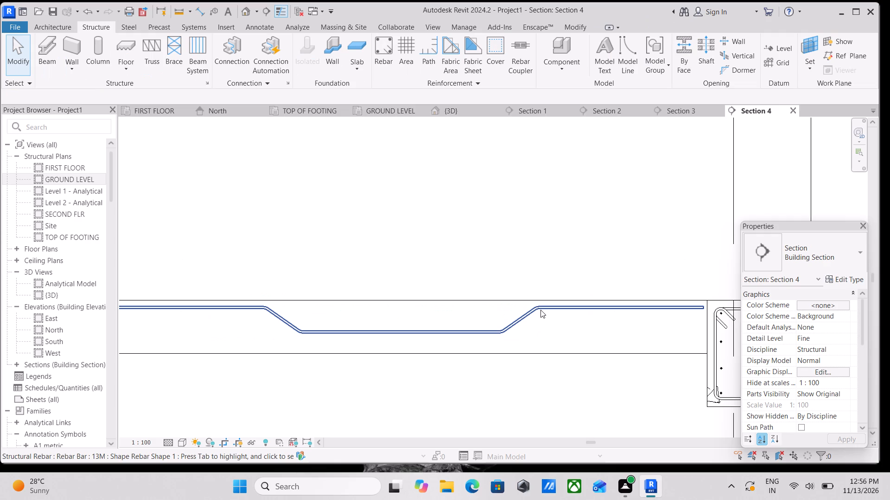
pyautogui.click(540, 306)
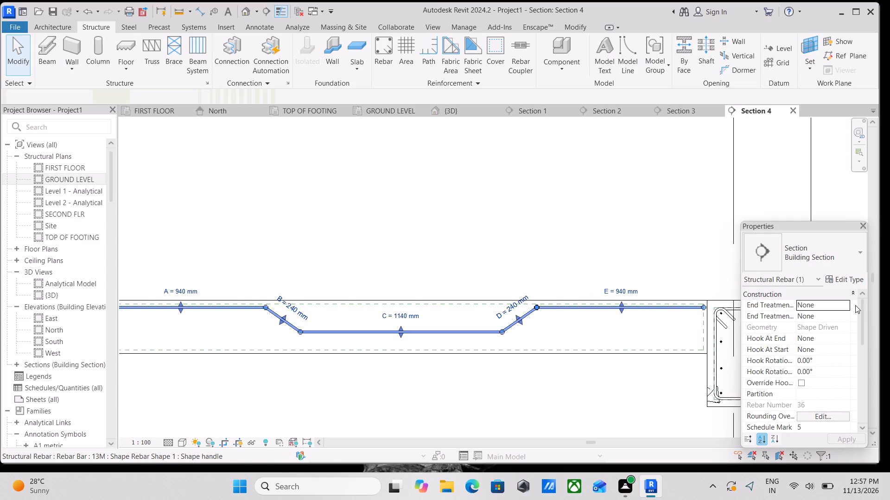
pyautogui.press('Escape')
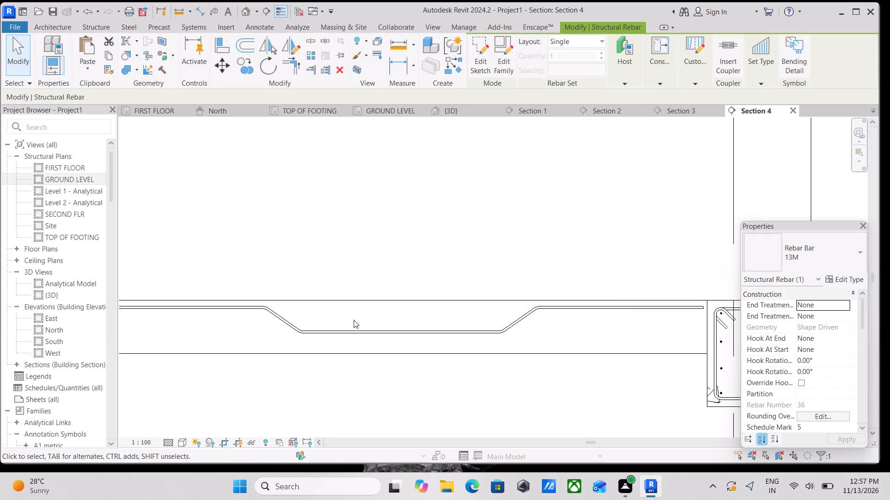
# Set the cranked slab bar to show unobscured in the {3D} view through its view visibility states.
pyautogui.scroll(2, 254, 331)
pyautogui.click(283, 308)
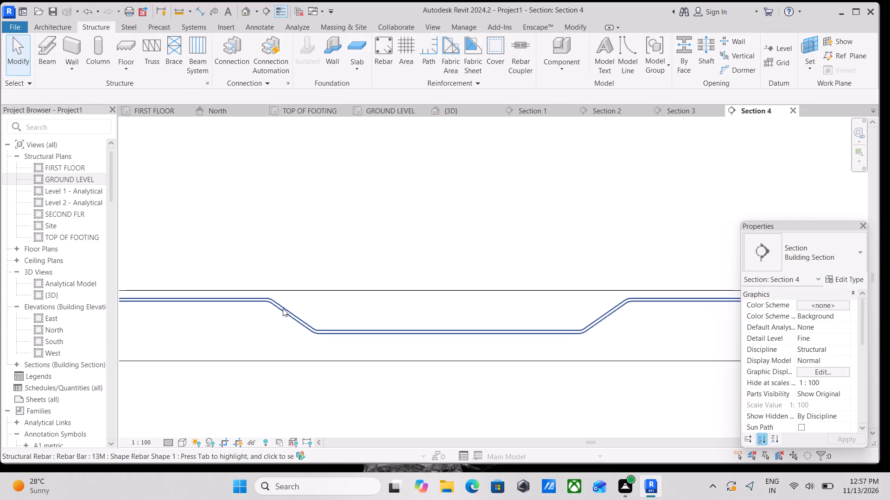
pyautogui.scroll(-2, 807, 354)
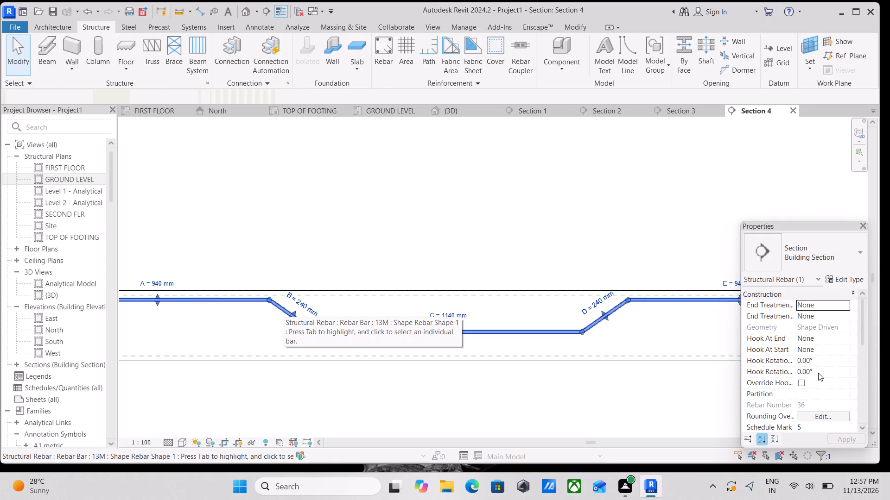
pyautogui.scroll(3, 795, 350)
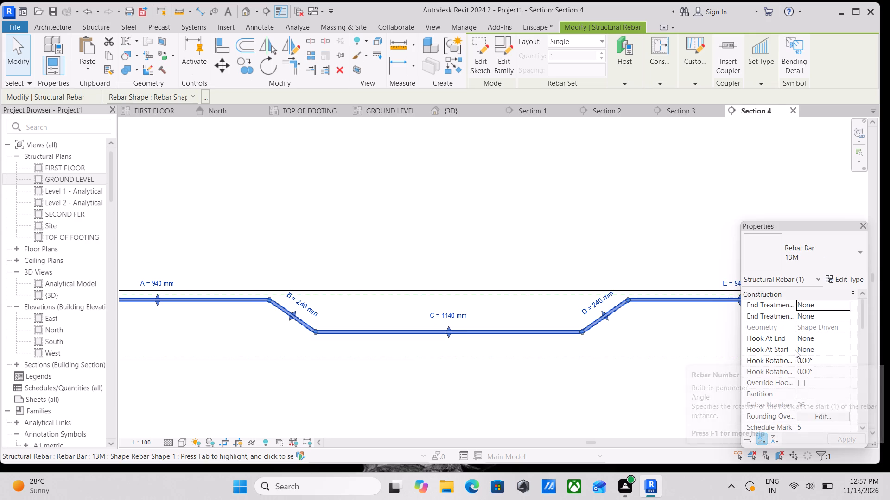
pyautogui.scroll(-5, 811, 343)
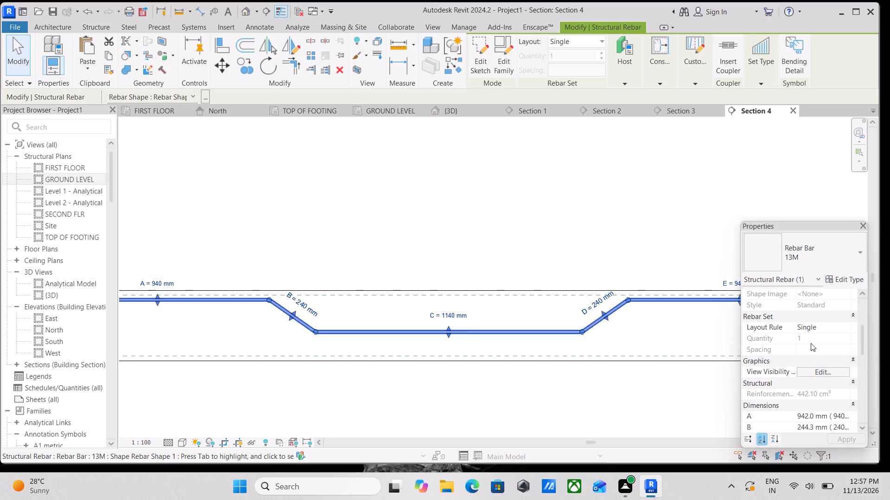
pyautogui.click(812, 369)
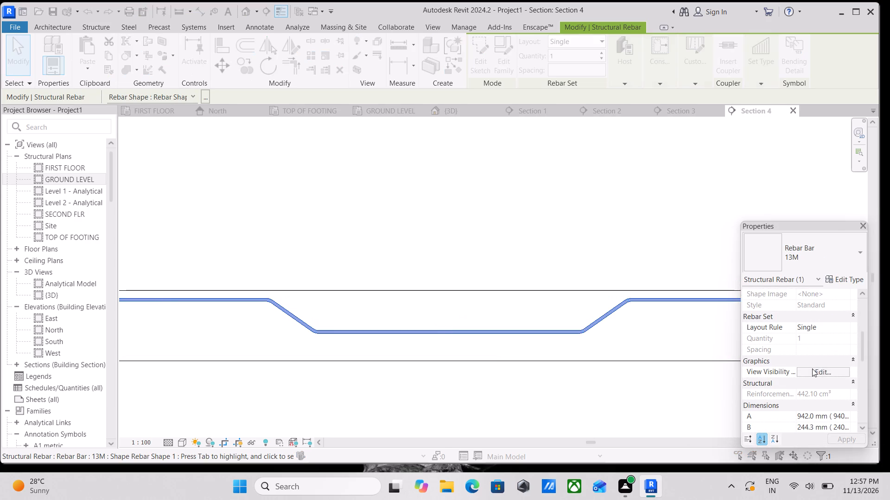
pyautogui.click(817, 313)
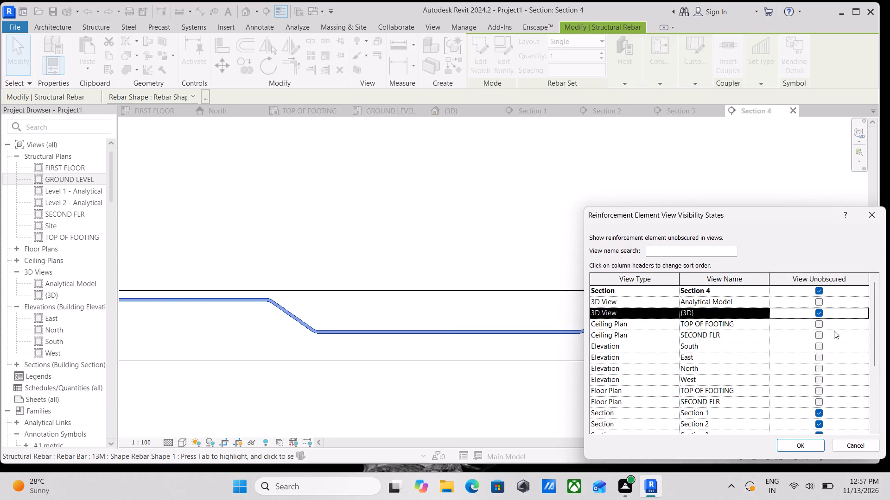
pyautogui.click(794, 444)
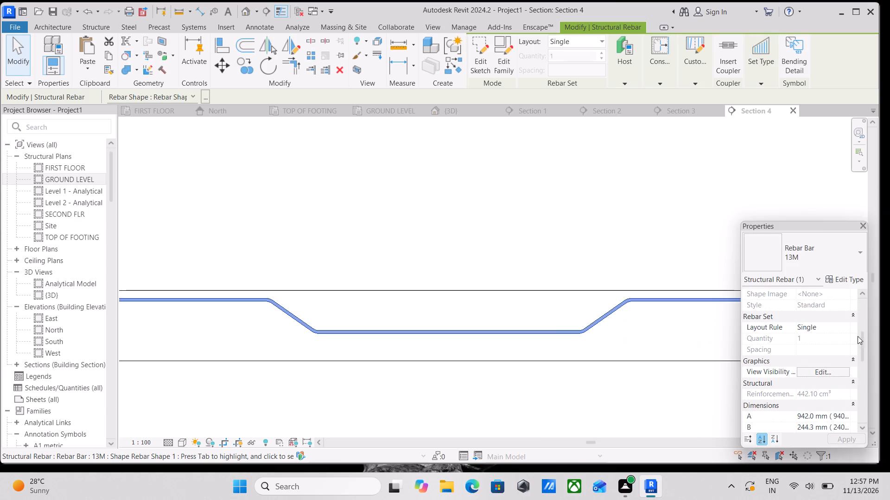
pyautogui.press('Escape')
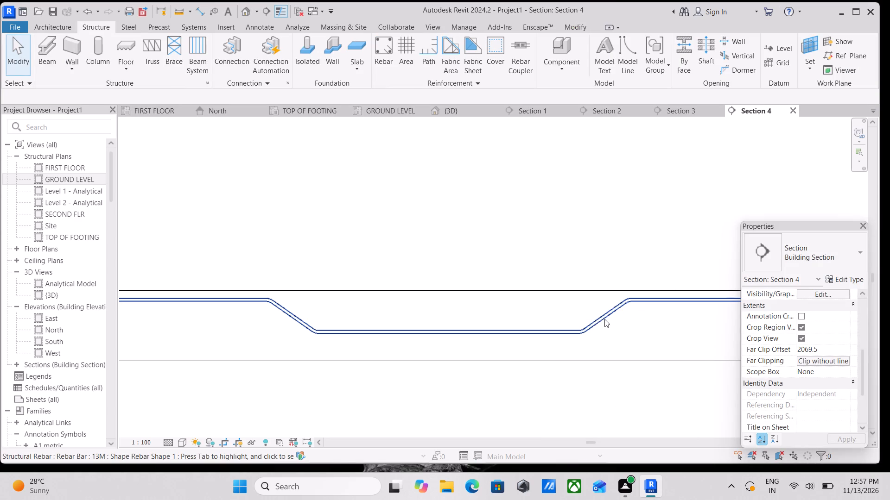
# Lay out the cranked slab bar as a rebar set with the Maximum Spacing rule at 120 mm.
pyautogui.click(604, 319)
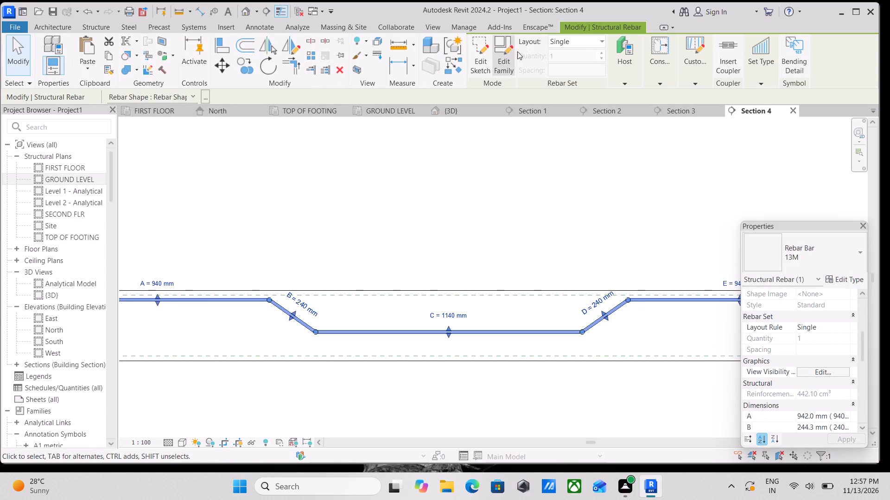
pyautogui.click(582, 46)
pyautogui.click(581, 81)
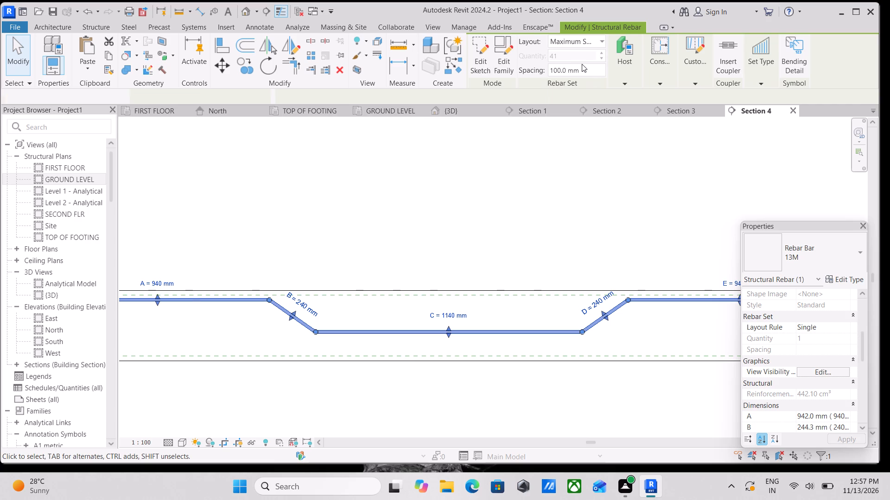
pyautogui.click(582, 72)
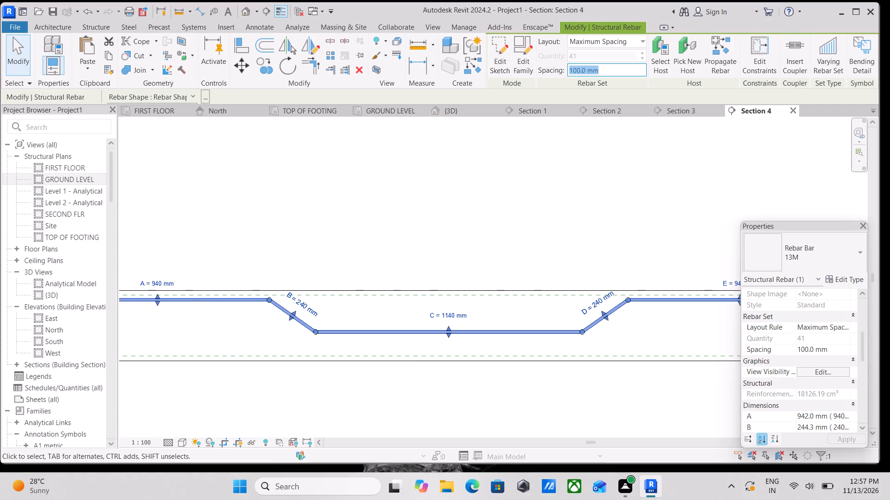
pyautogui.write('12')
pyautogui.write('0mm')
pyautogui.press('Return')
pyautogui.press('Escape')
pyautogui.click(585, 67)
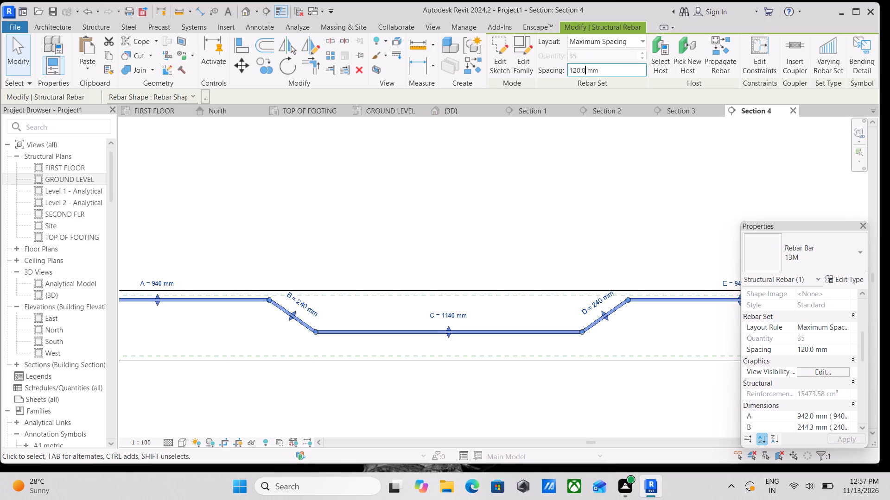
pyautogui.click(604, 72)
pyautogui.scroll(-3, 441, 269)
pyautogui.moveTo(441, 269); pyautogui.dragTo(417, 254, button='middle')
pyautogui.scroll(1, 417, 254)
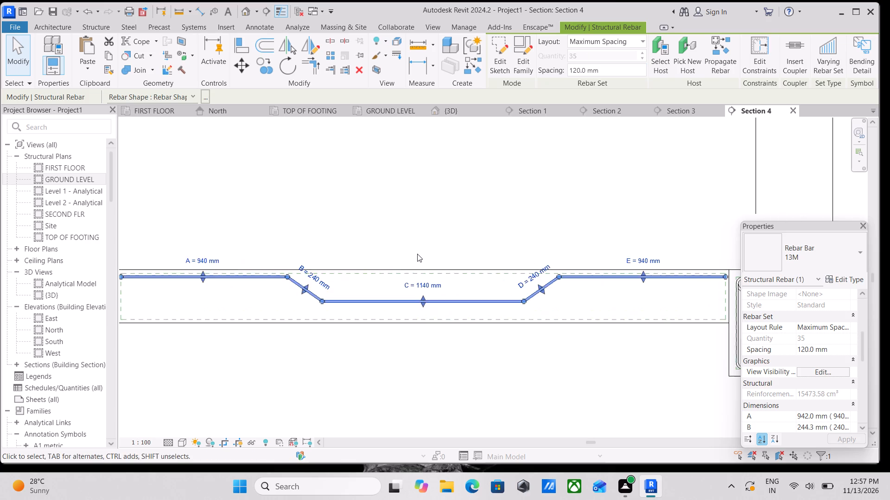
pyautogui.press('Escape')
pyautogui.moveTo(420, 304); pyautogui.dragTo(483, 330, button='middle')
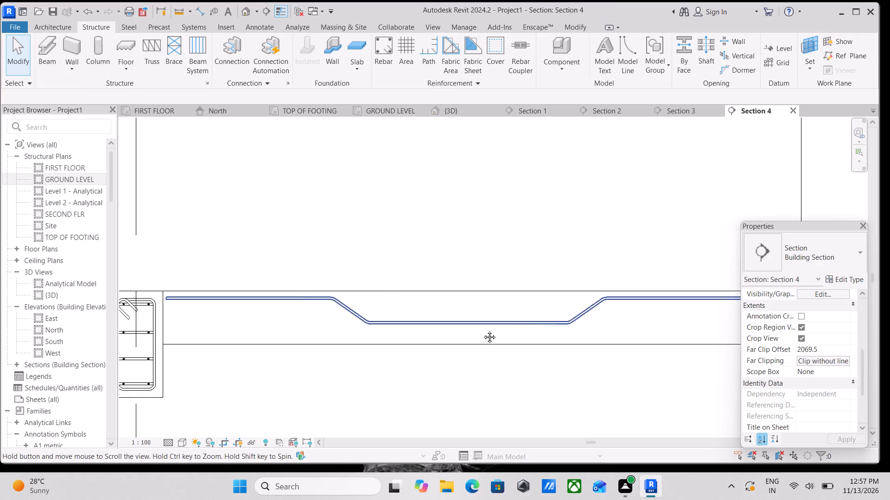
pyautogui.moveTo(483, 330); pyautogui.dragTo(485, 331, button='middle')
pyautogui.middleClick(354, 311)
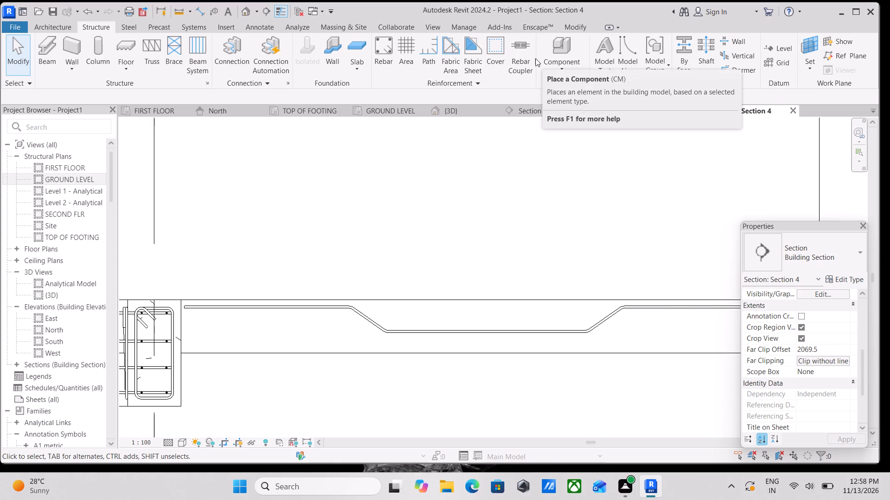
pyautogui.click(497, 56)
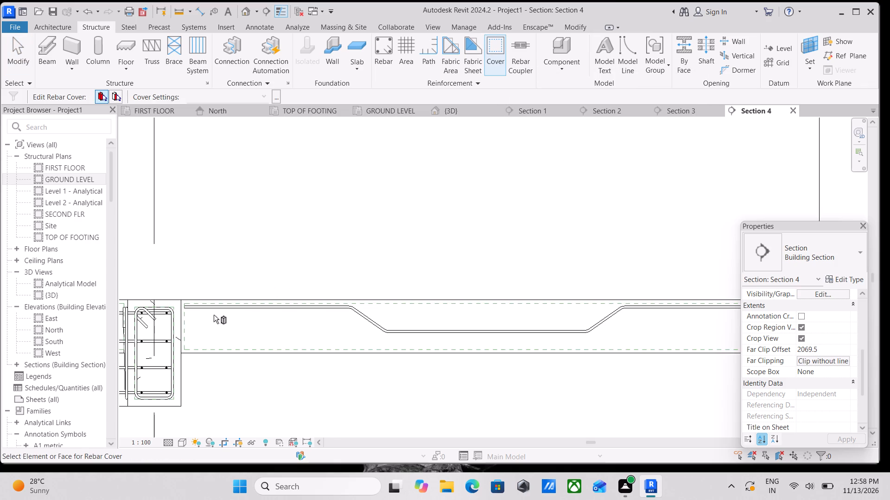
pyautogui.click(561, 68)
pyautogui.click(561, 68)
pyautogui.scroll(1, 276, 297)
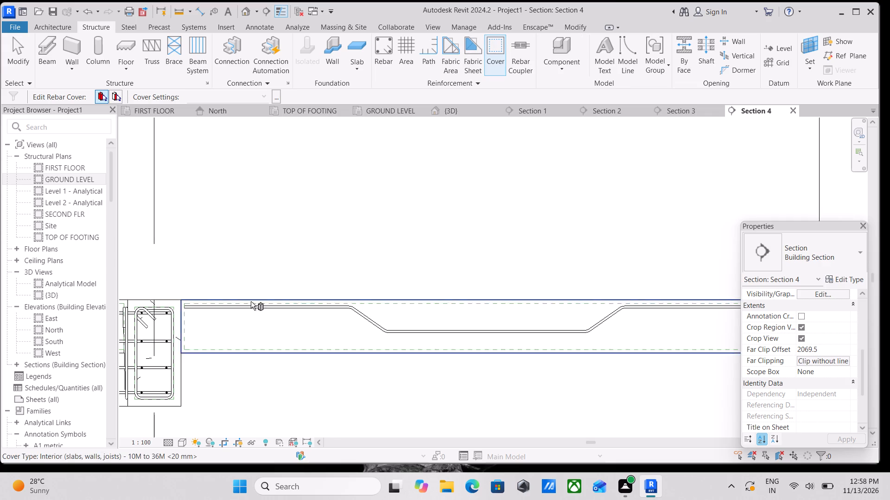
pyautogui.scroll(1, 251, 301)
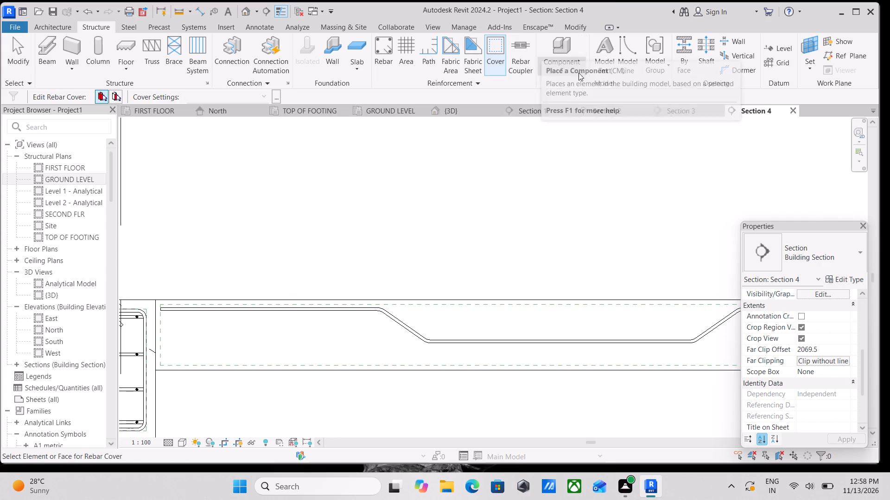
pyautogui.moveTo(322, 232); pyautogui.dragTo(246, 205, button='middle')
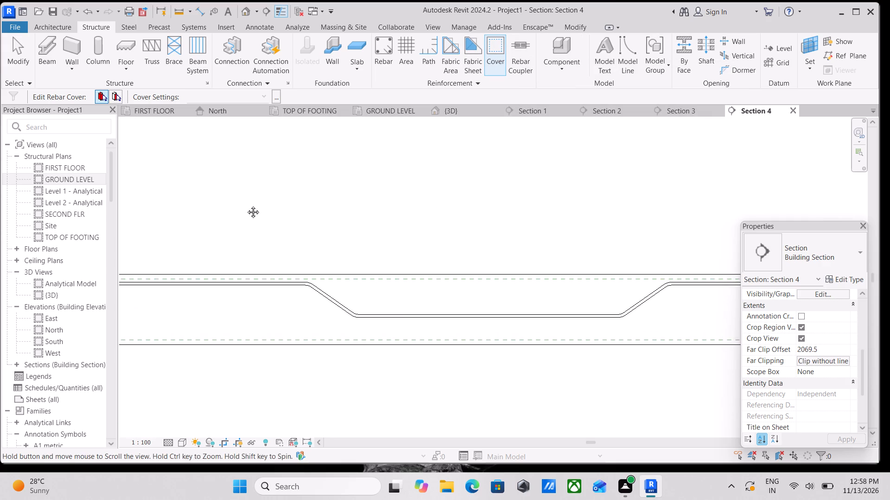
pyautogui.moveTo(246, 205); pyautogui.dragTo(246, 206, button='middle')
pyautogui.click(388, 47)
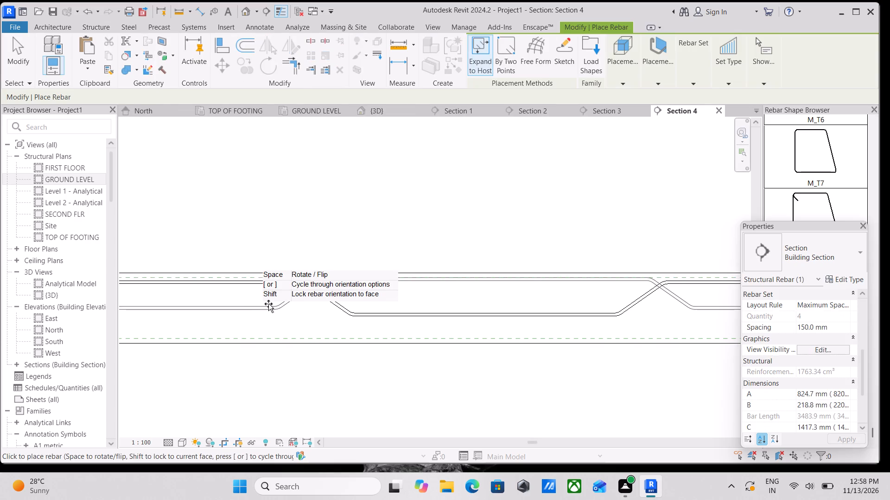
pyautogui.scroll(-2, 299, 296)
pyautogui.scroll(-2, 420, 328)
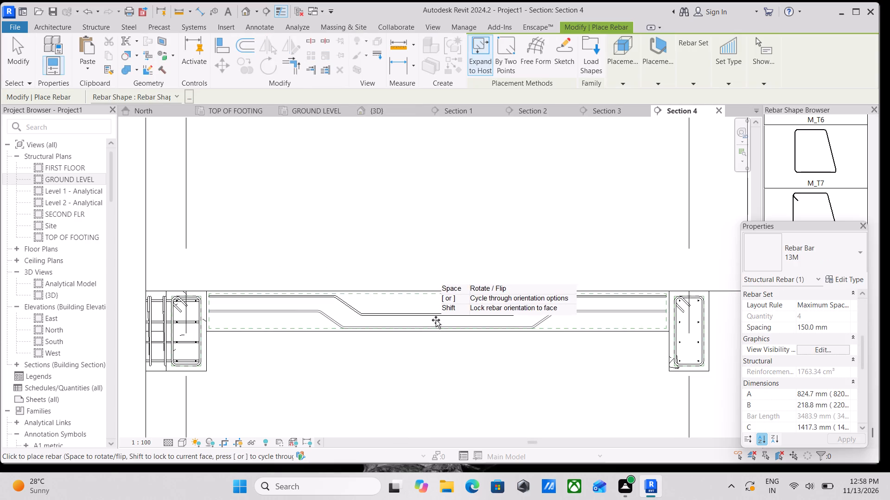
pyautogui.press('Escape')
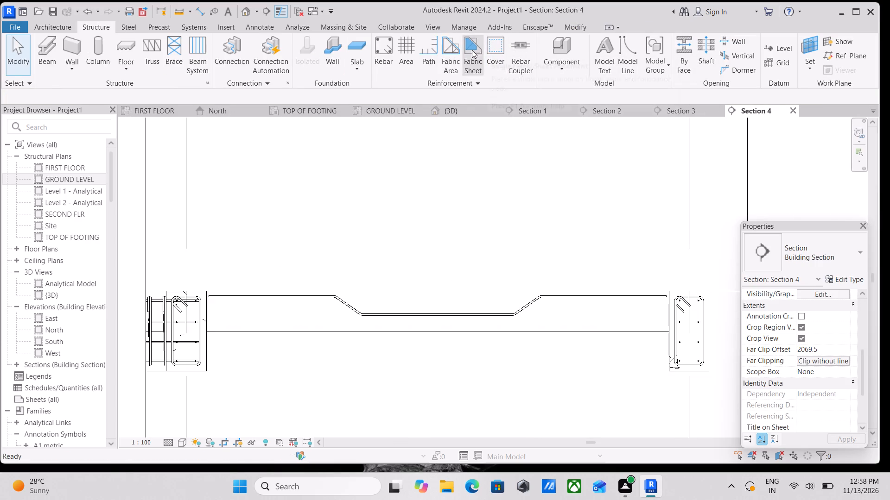
# Place a 13M Rebar Shape 1 set perpendicular to cover in the ground-level slab section, at 150 mm maximum spacing.
pyautogui.click(387, 57)
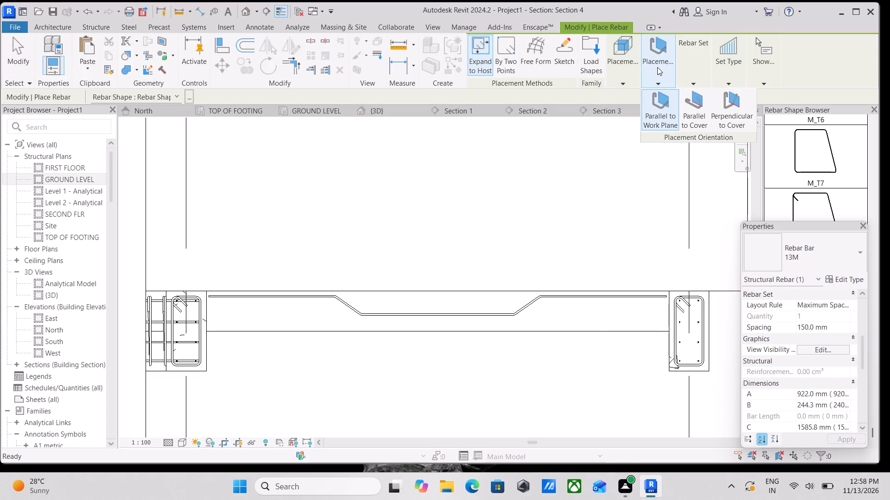
pyautogui.click(729, 122)
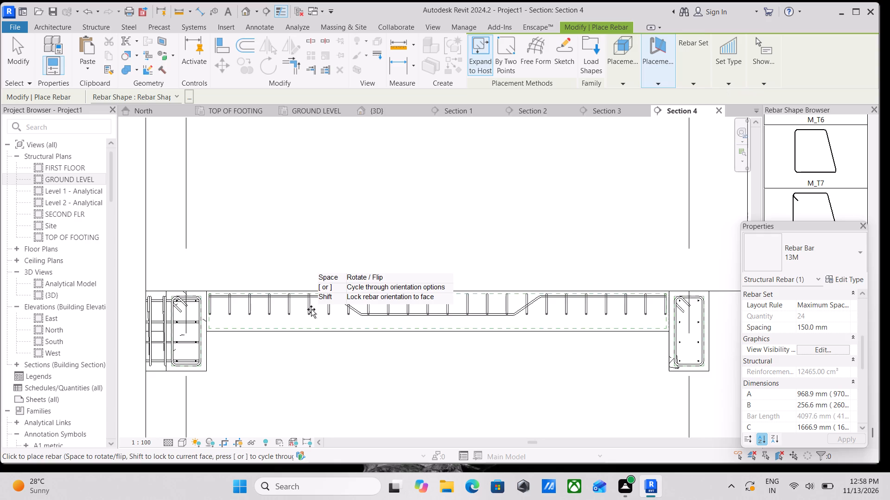
pyautogui.scroll(4, 311, 309)
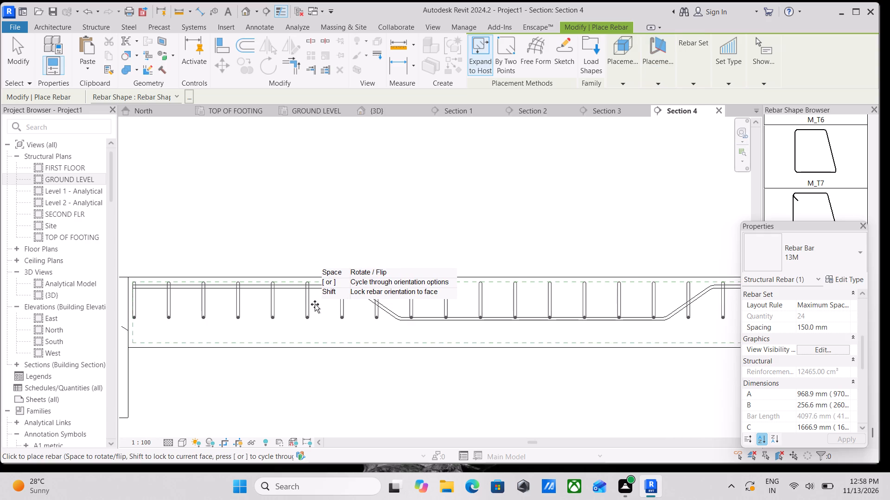
pyautogui.scroll(4, 315, 304)
pyautogui.click(315, 304)
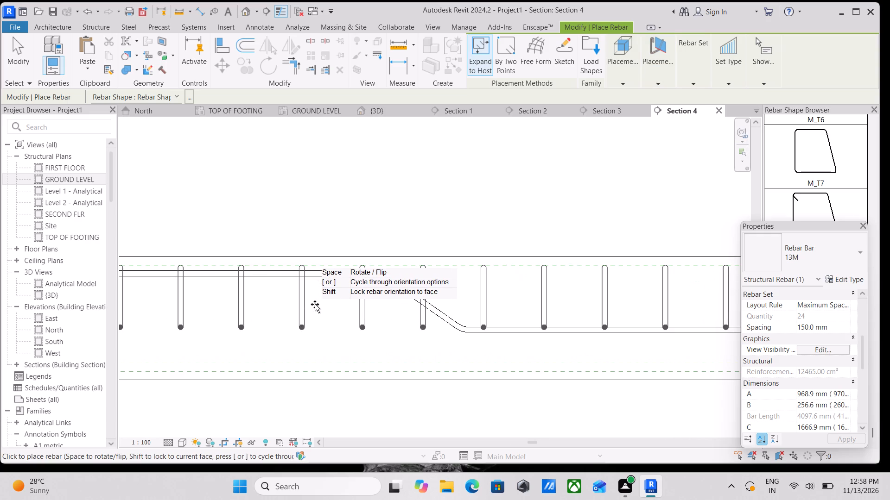
pyautogui.press('Escape')
pyautogui.scroll(-3, 327, 296)
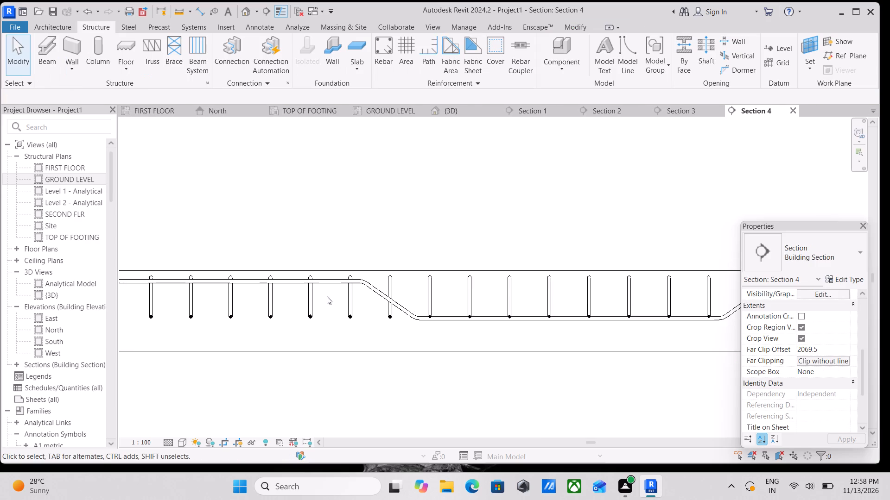
pyautogui.press('Escape')
pyautogui.scroll(-1, 340, 289)
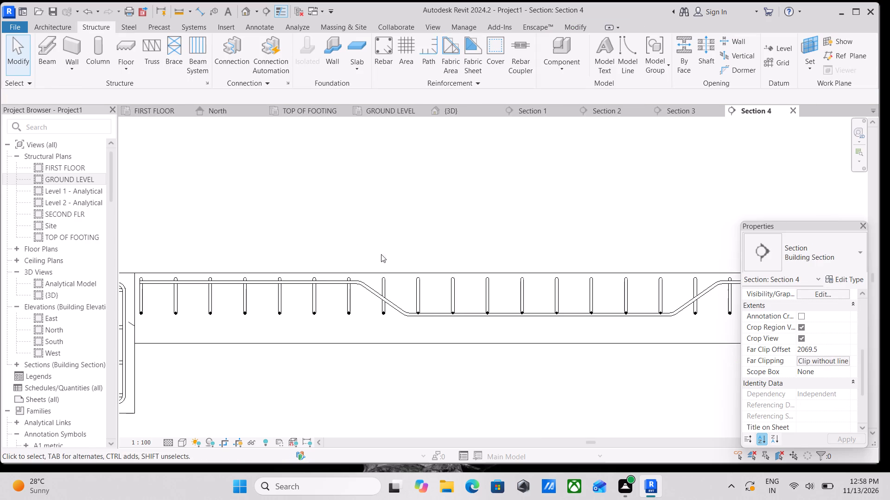
# Set the new perpendicular slab rebar set to show unobscured in the {3D} view through its view visibility states.
pyautogui.click(351, 300)
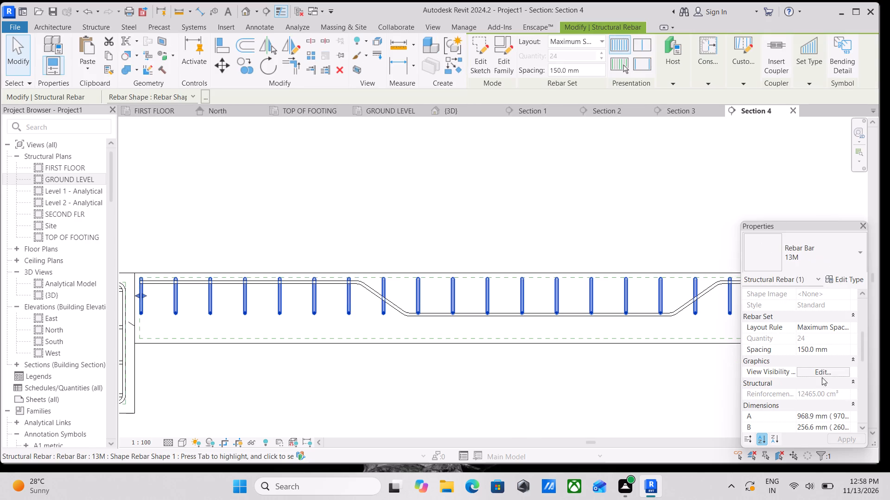
pyautogui.click(824, 371)
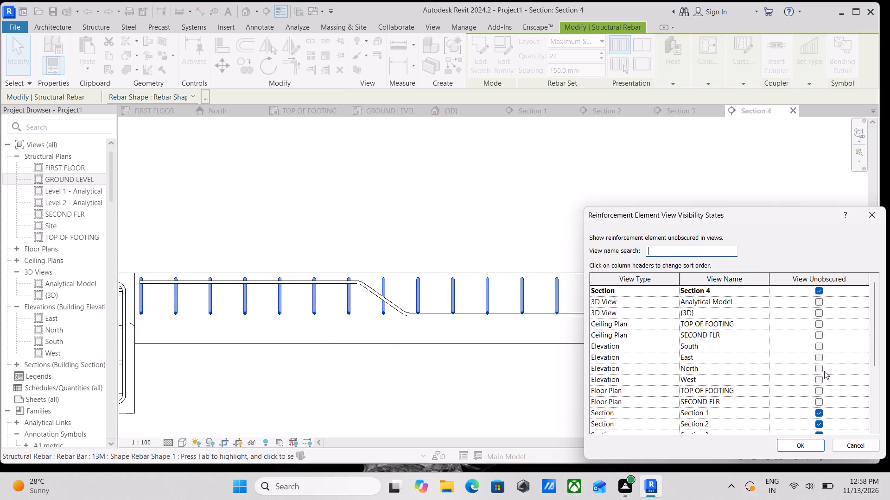
pyautogui.click(819, 312)
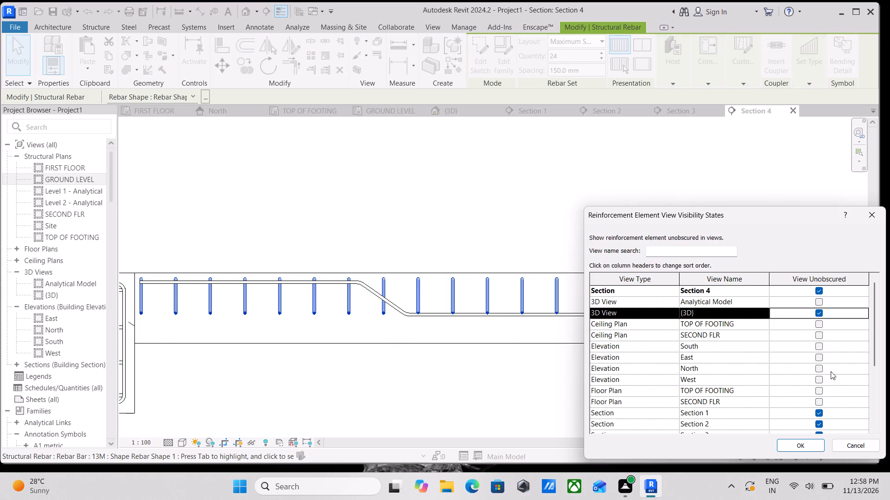
pyautogui.click(792, 444)
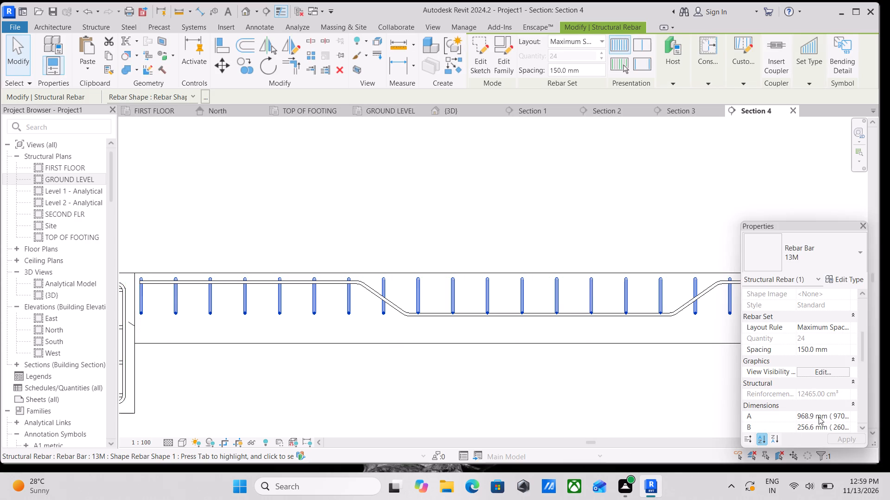
pyautogui.scroll(3, 822, 400)
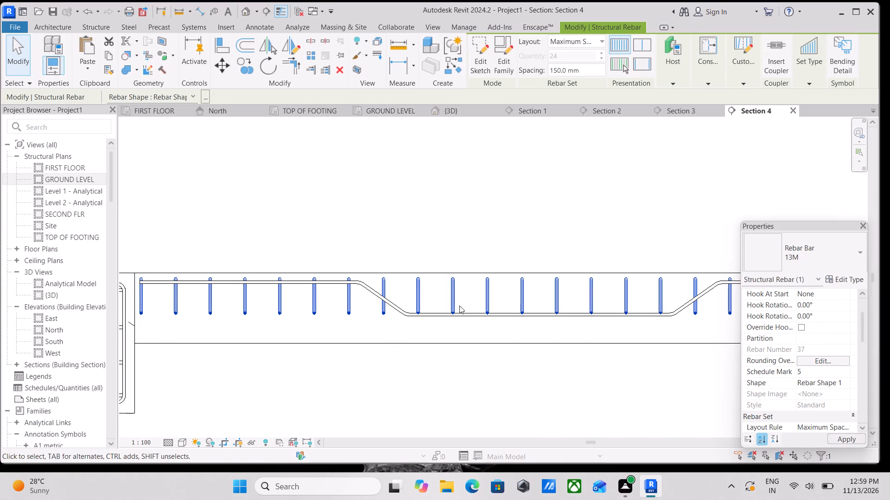
pyautogui.press('Escape')
# Check the view visibility states of the original cranked slab bar set running along the section.
pyautogui.click(480, 318)
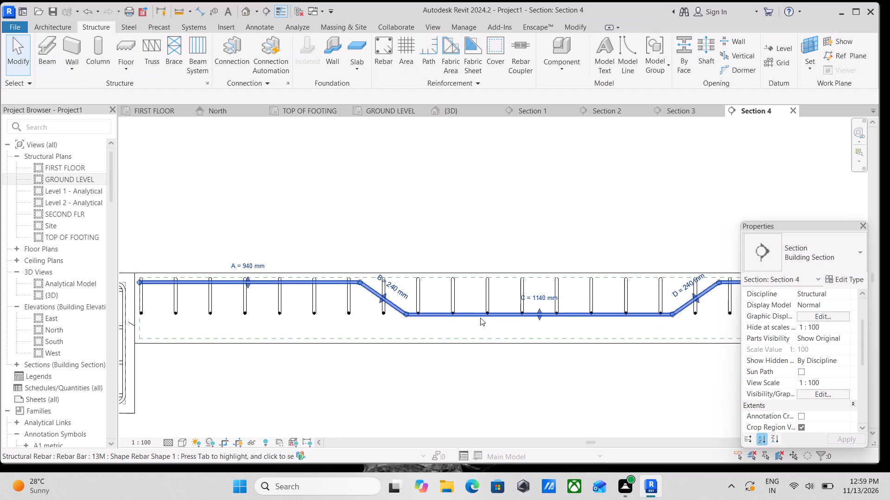
pyautogui.scroll(-1, 825, 419)
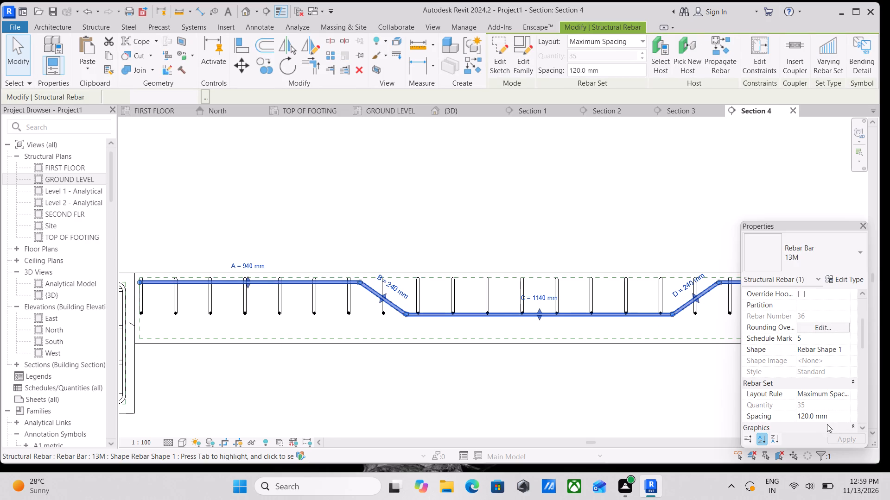
pyautogui.scroll(-1, 817, 374)
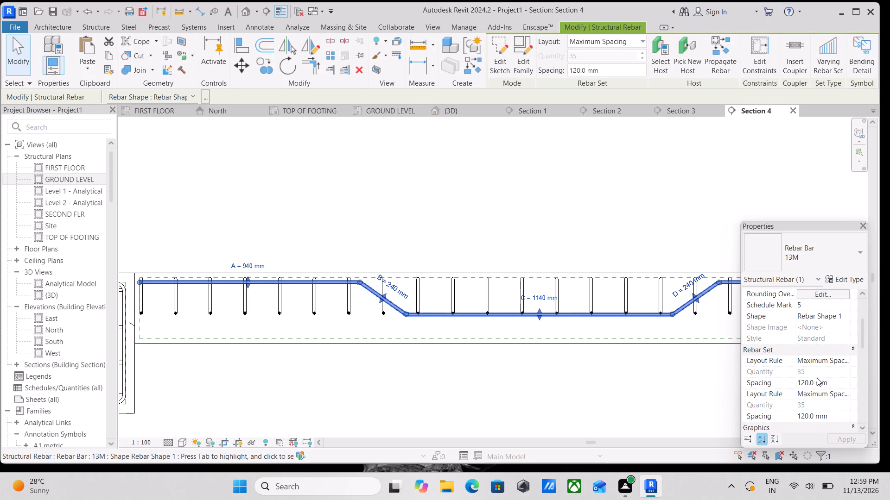
pyautogui.click(817, 404)
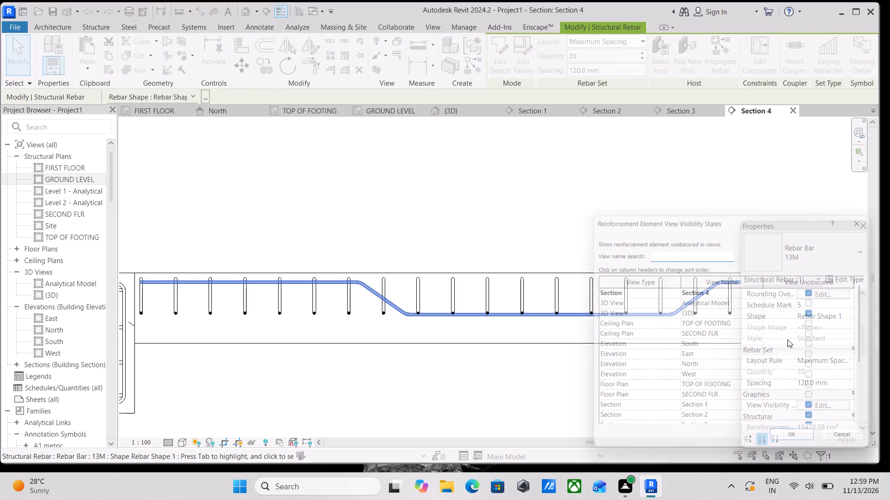
pyautogui.click(802, 441)
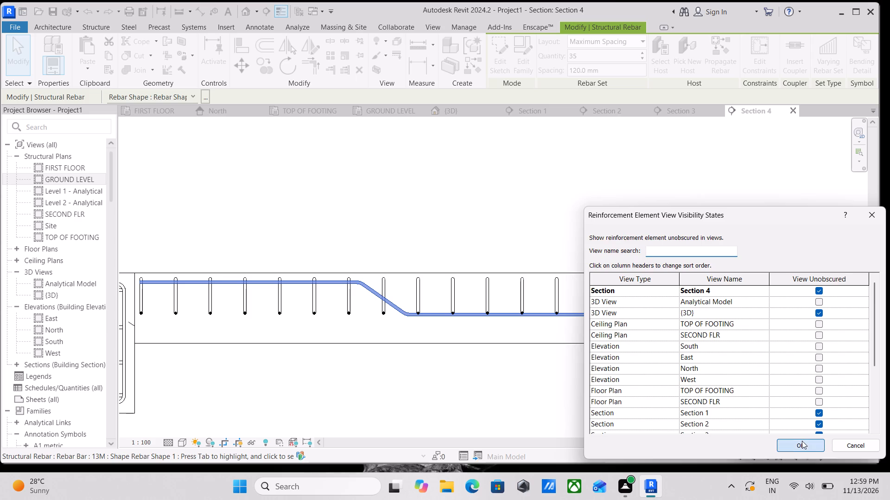
pyautogui.press('Escape')
pyautogui.scroll(1, 375, 284)
pyautogui.press('Escape')
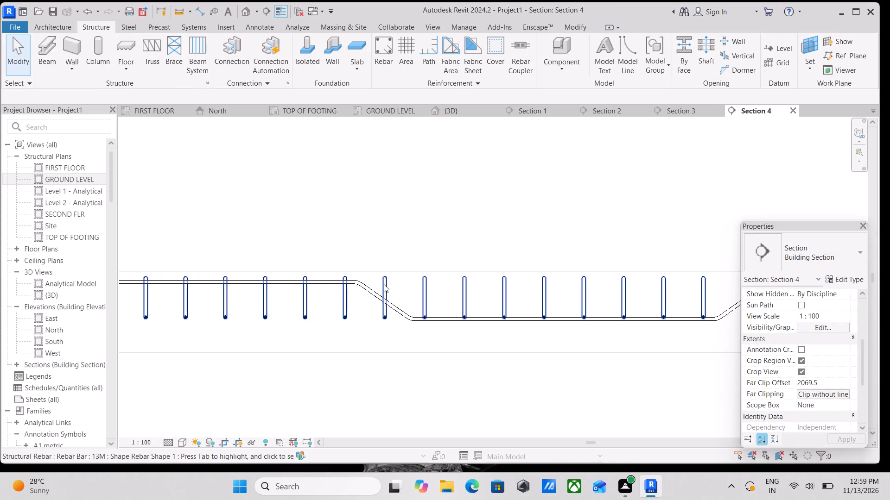
# Examine the perpendicular slab rebar set together with the first cranked set in the {3D} view, around the corner bay.
pyautogui.click(384, 284)
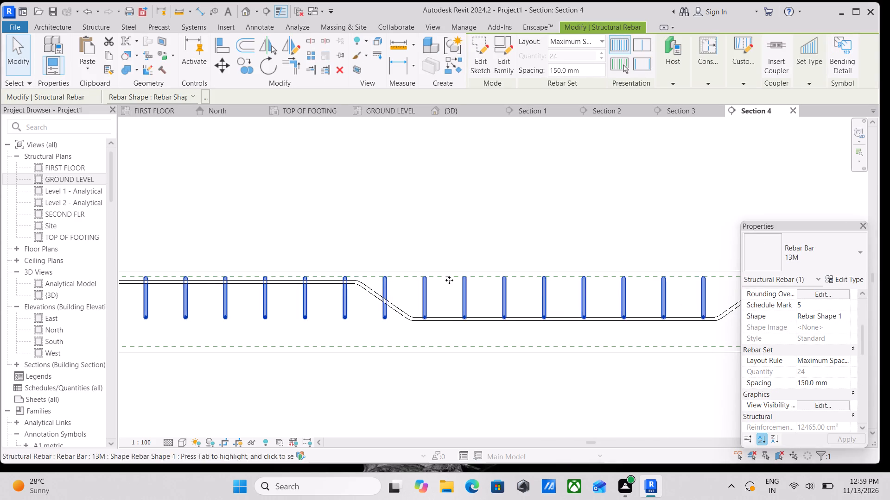
pyautogui.click(452, 112)
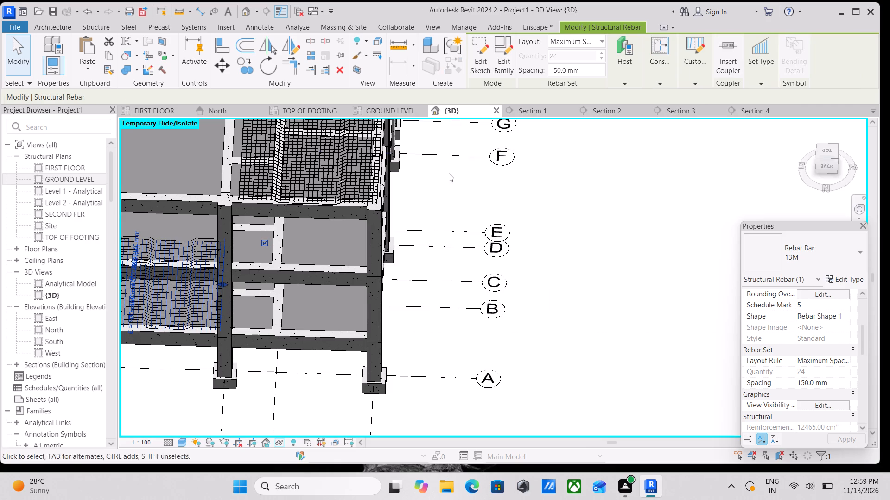
pyautogui.scroll(-1, 379, 247)
pyautogui.moveTo(386, 260); pyautogui.dragTo(460, 377, button='middle')
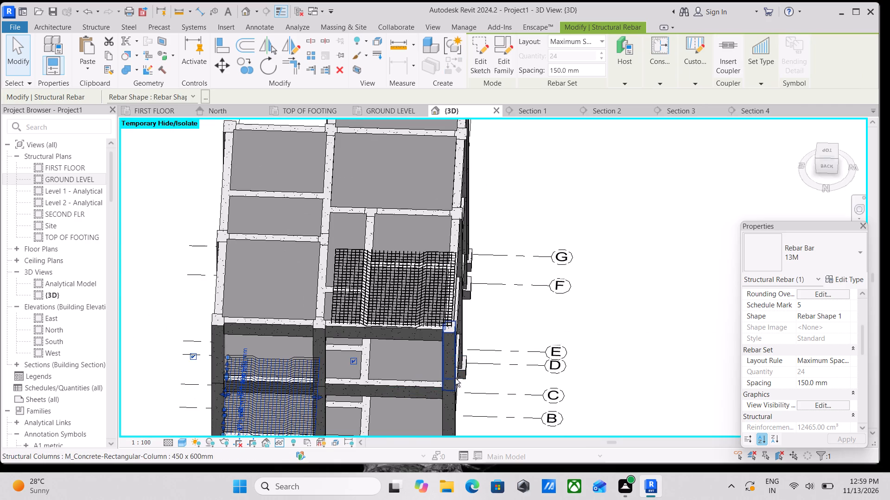
pyautogui.keyDown('shift'); pyautogui.moveTo(455, 378); pyautogui.dragTo(287, 283, button='middle'); pyautogui.keyUp('shift')
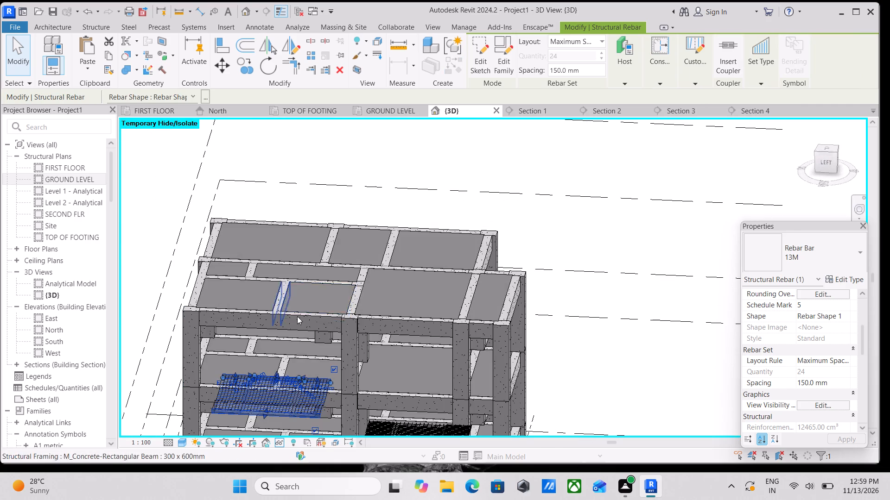
pyautogui.moveTo(279, 353); pyautogui.dragTo(509, 390, button='middle')
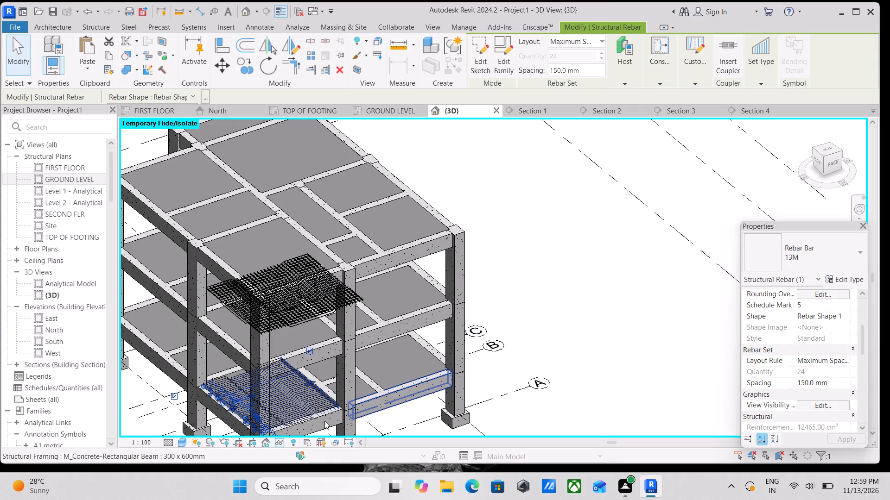
pyautogui.scroll(4, 290, 419)
pyautogui.press('Escape')
pyautogui.scroll(4, 301, 420)
pyautogui.press('Escape')
pyautogui.scroll(3, 353, 403)
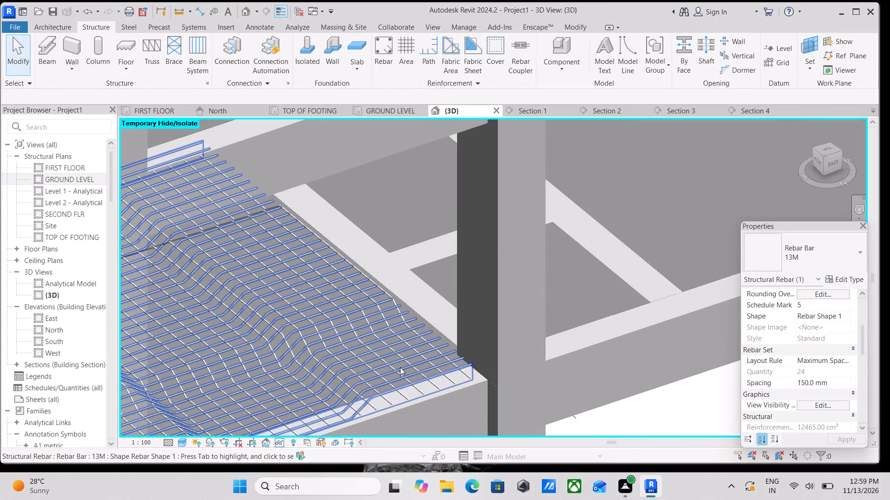
pyautogui.moveTo(412, 356); pyautogui.dragTo(425, 355, button='middle')
# Open the Section 4 view on the reinforced ground-level slab.
pyautogui.click(758, 107)
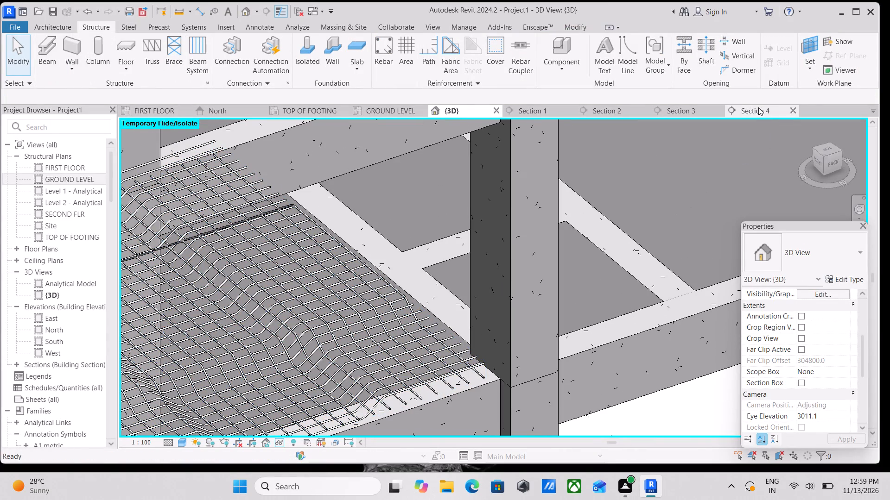
pyautogui.scroll(1, 392, 362)
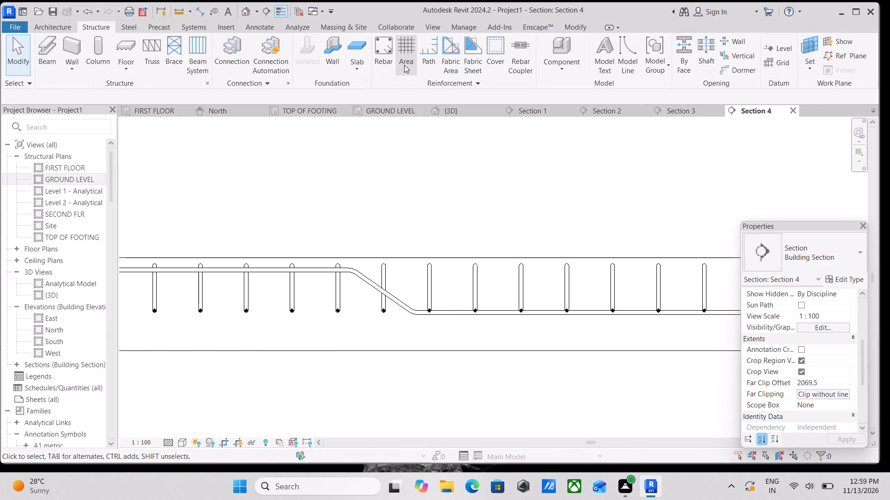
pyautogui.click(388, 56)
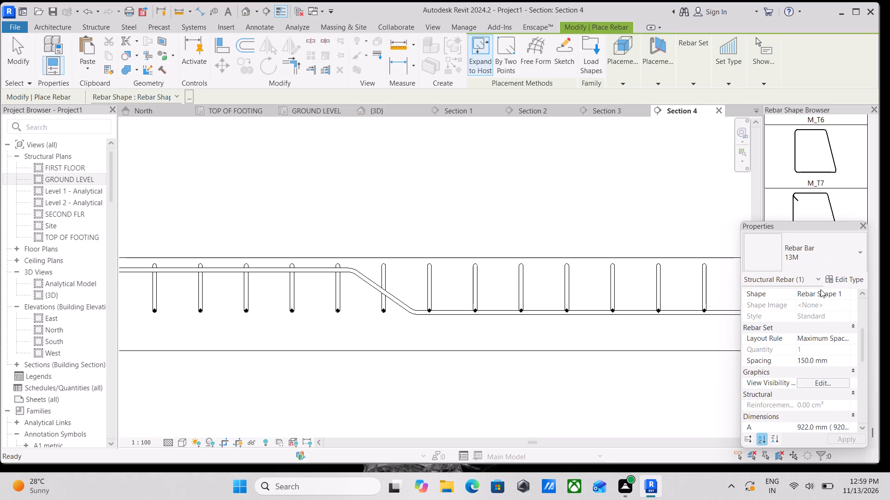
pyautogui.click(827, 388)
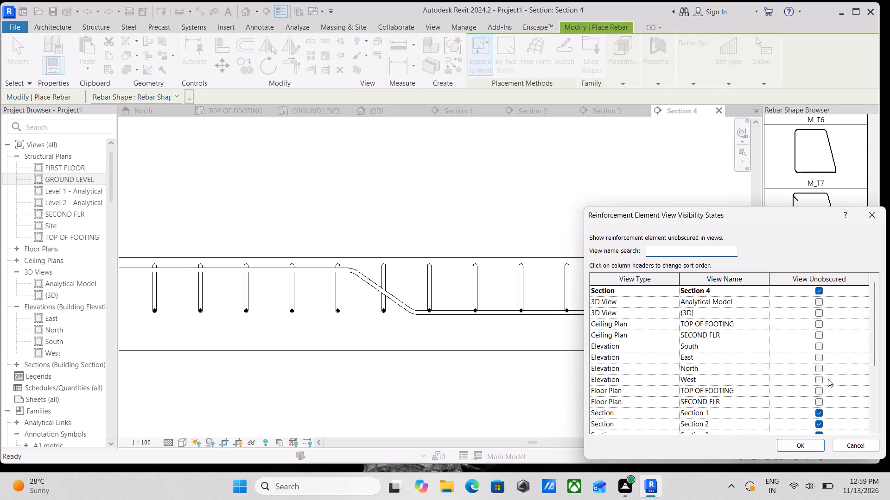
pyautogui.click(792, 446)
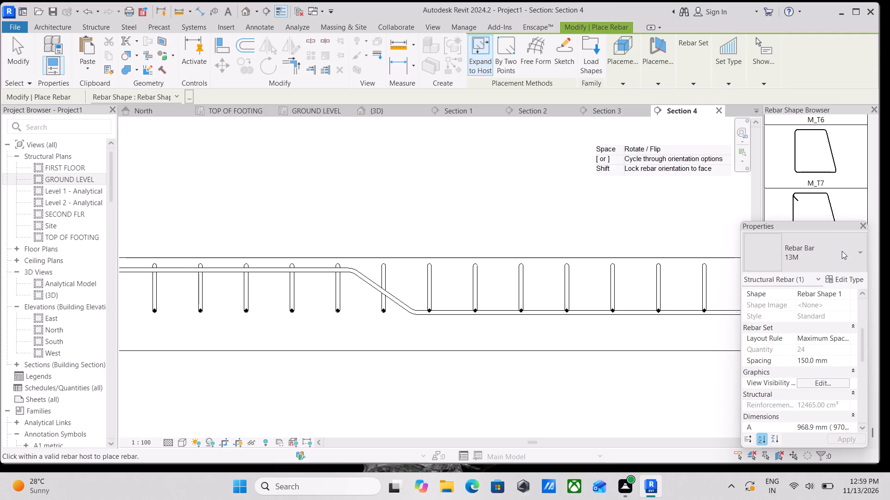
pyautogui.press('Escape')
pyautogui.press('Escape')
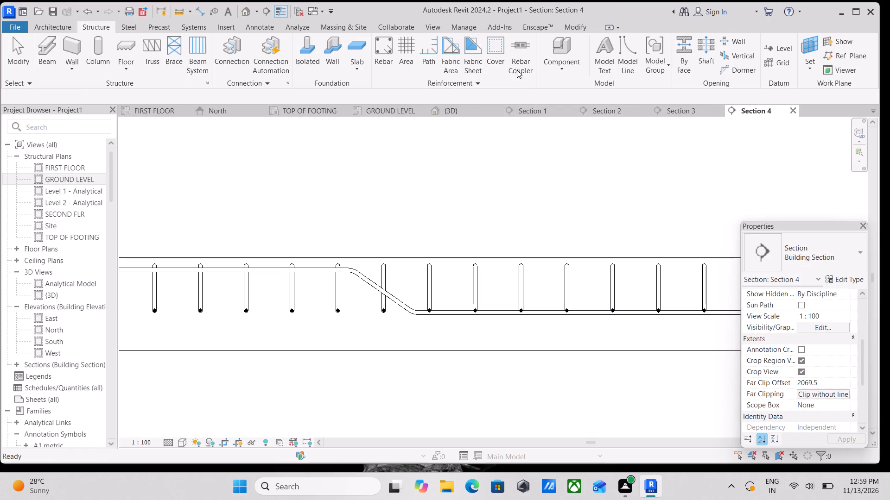
# Place a straight 13M M_00 rebar set at 150 mm maximum spacing, seen end-on, between the cranked bars and the slab's bottom face.
pyautogui.click(379, 54)
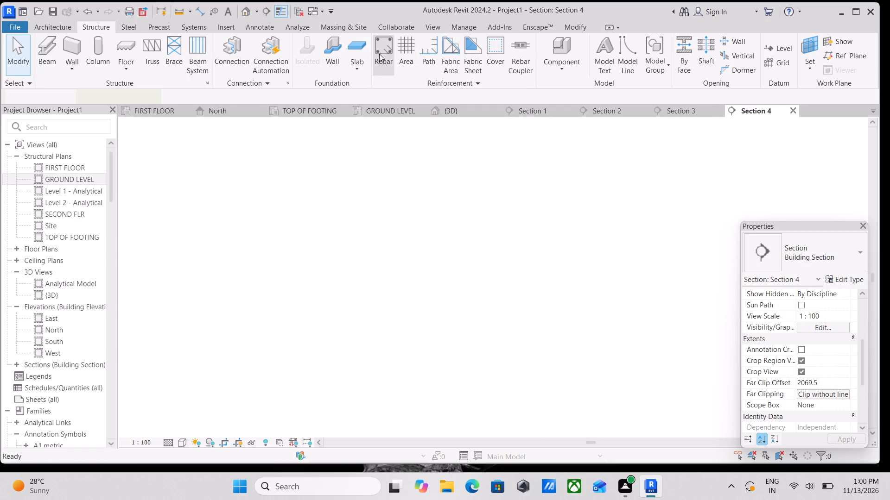
pyautogui.scroll(4, 813, 156)
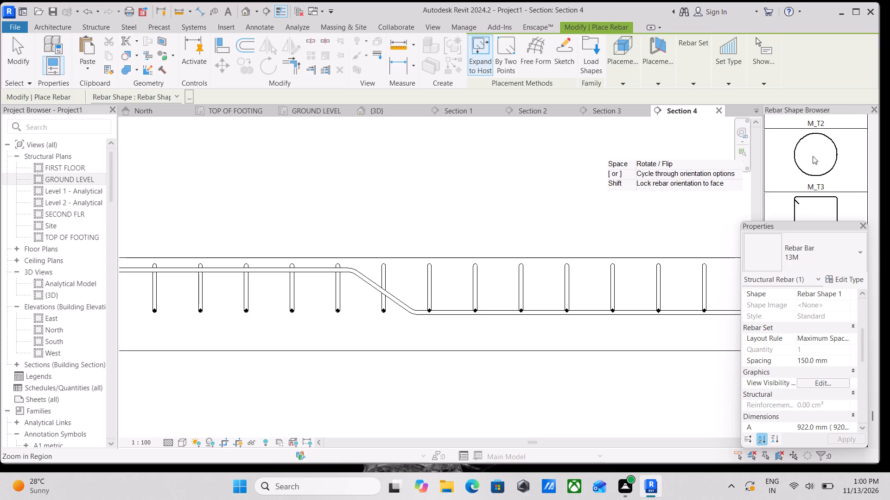
pyautogui.scroll(20, 813, 156)
pyautogui.scroll(14, 813, 156)
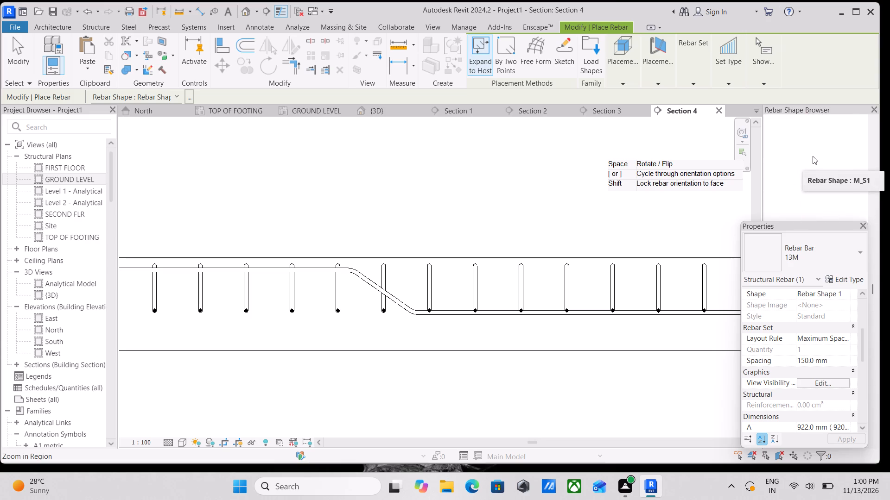
pyautogui.scroll(20, 813, 156)
pyautogui.scroll(13, 813, 156)
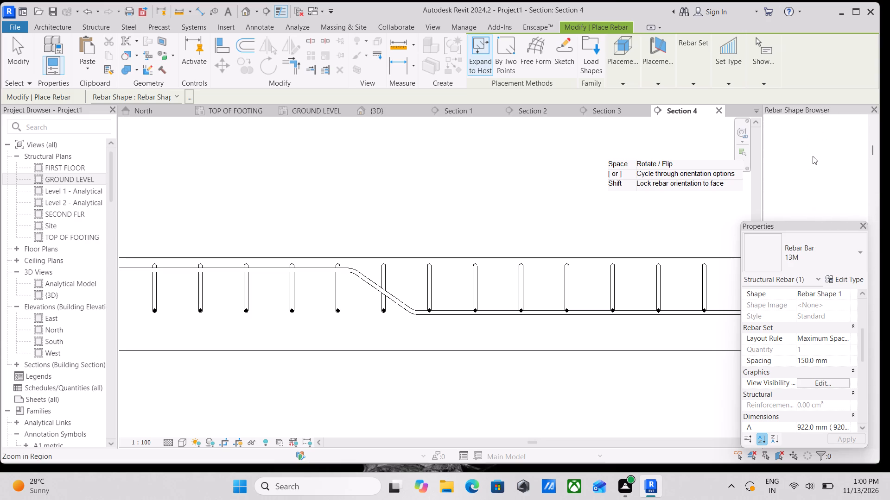
pyautogui.scroll(13, 813, 156)
pyautogui.click(813, 156)
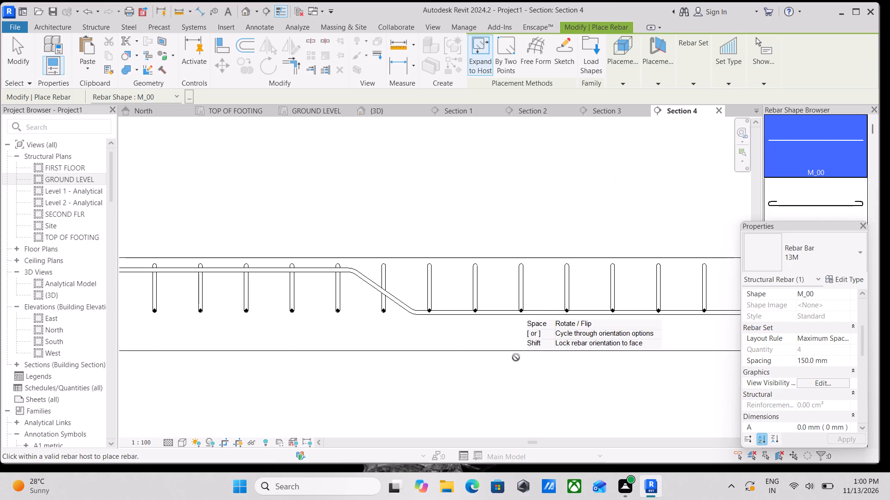
pyautogui.click(480, 336)
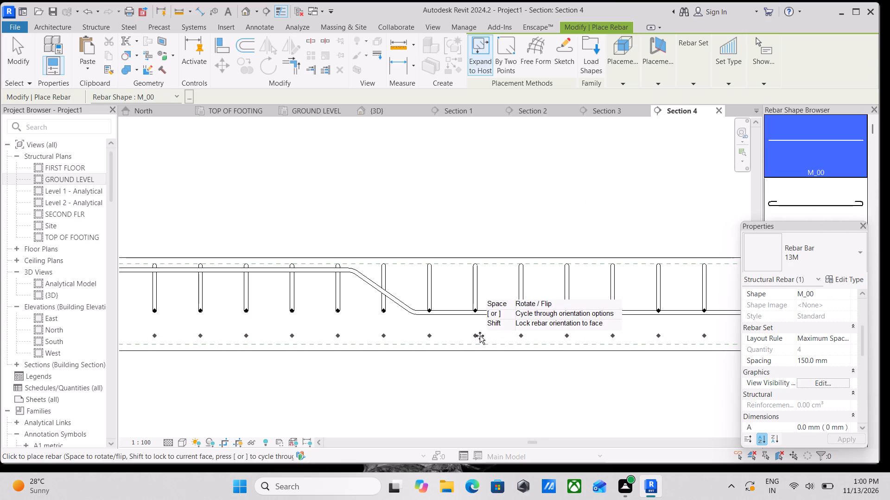
pyautogui.press('Escape')
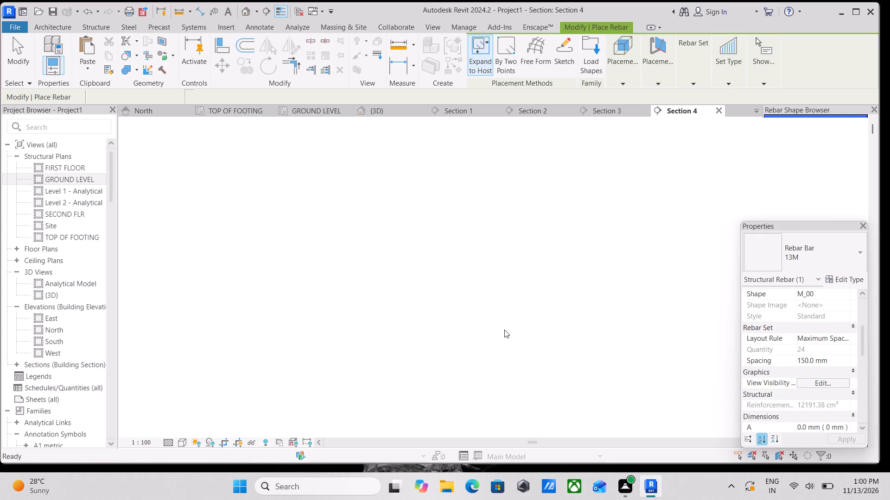
# Set the new straight M_00 rebar set to show unobscured in the {3D} view through its view visibility states.
pyautogui.click(474, 334)
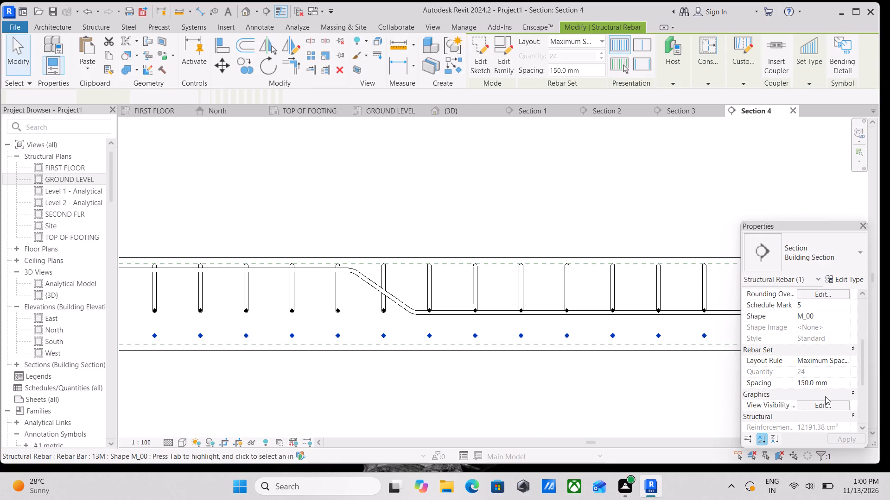
pyautogui.click(819, 404)
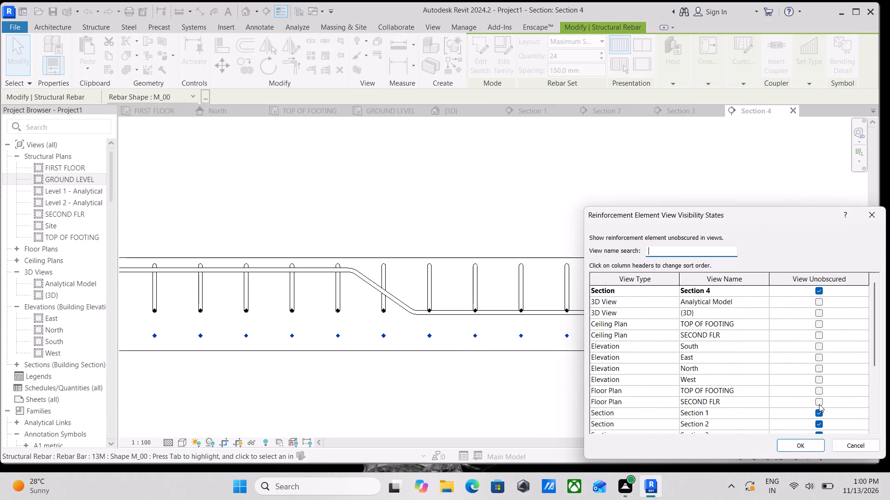
pyautogui.click(814, 313)
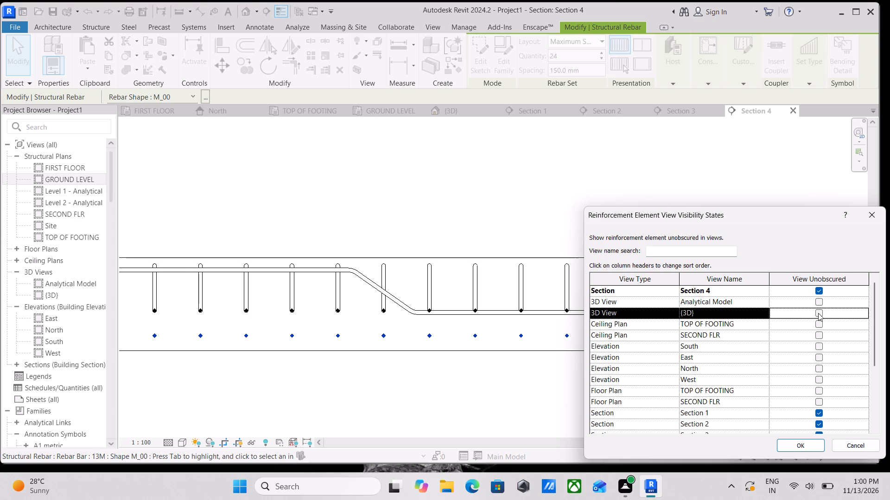
pyautogui.click(820, 312)
pyautogui.click(782, 444)
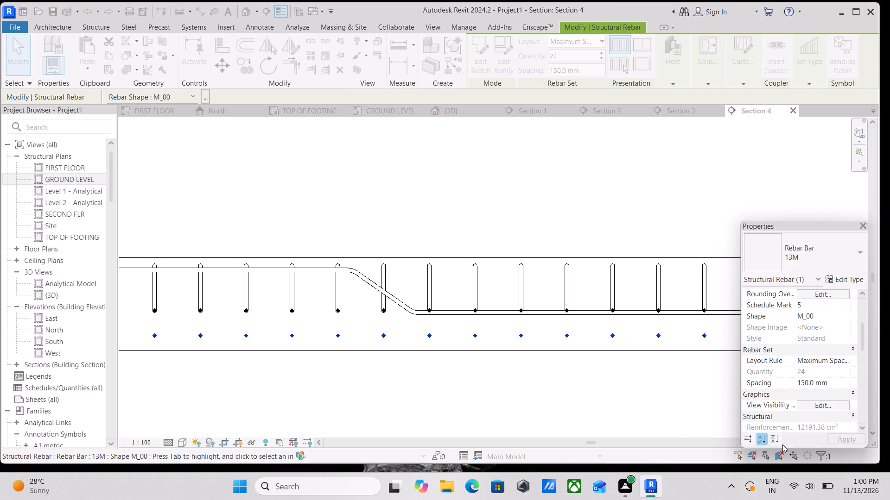
pyautogui.scroll(3, 411, 335)
pyautogui.press('Escape')
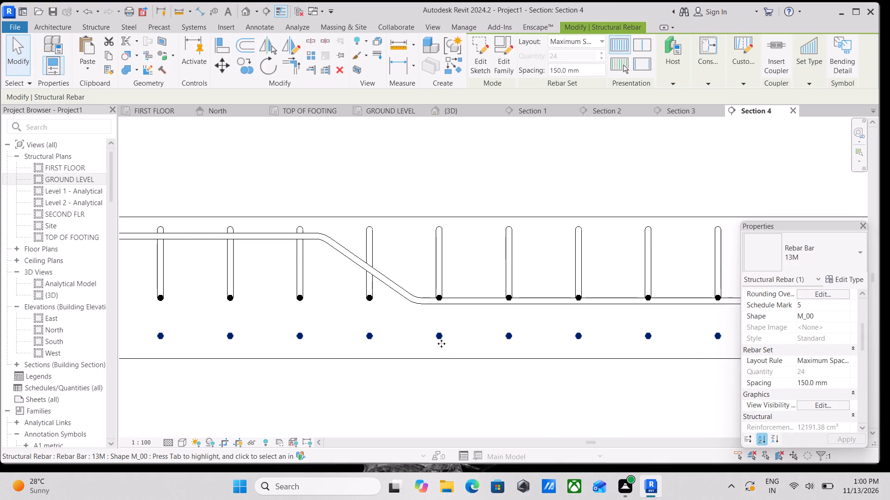
# Copy the straight M_00 rebar set about 240 mm vertically upward, close to the slab's top face.
pyautogui.click(435, 335)
pyautogui.scroll(-3, 435, 335)
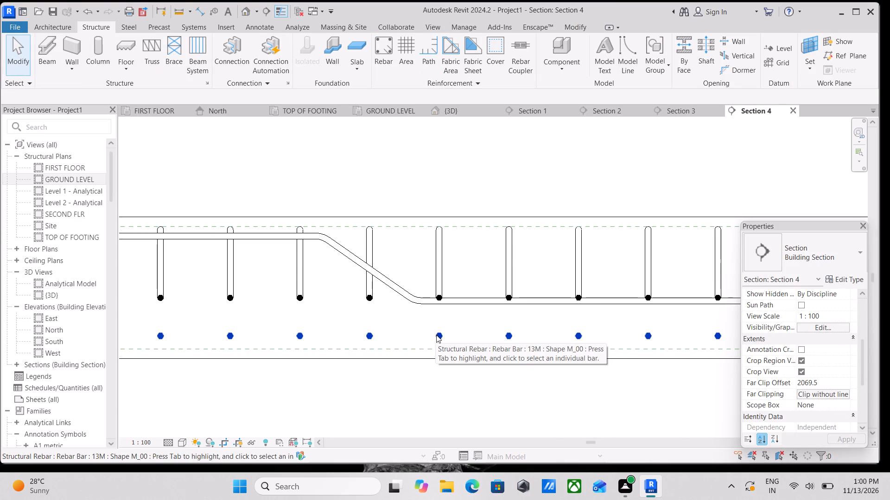
pyautogui.scroll(-5, 437, 334)
pyautogui.moveTo(437, 334); pyautogui.dragTo(439, 334, button='middle')
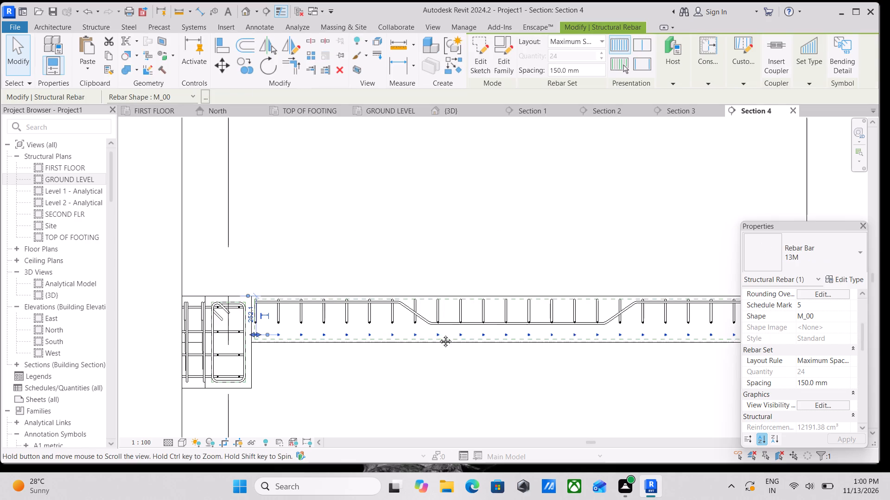
pyautogui.moveTo(439, 334); pyautogui.dragTo(463, 341, button='middle')
pyautogui.scroll(4, 339, 334)
pyautogui.scroll(3, 284, 353)
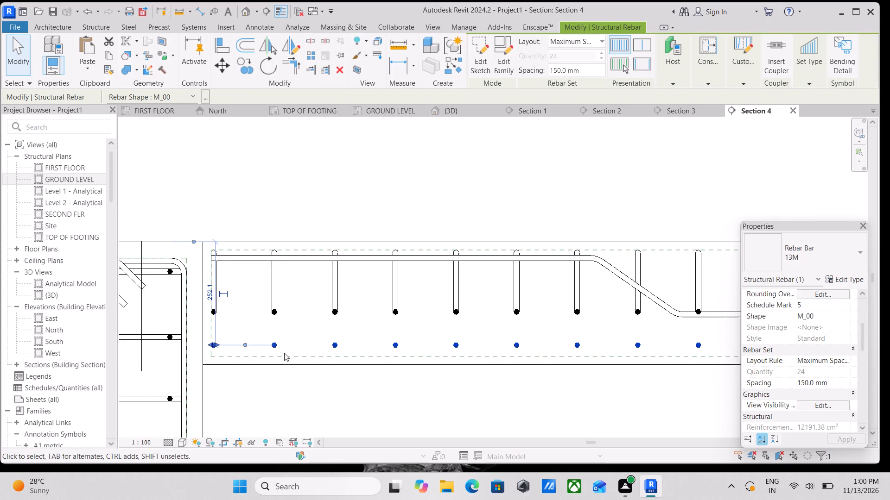
pyautogui.moveTo(284, 353); pyautogui.dragTo(292, 365, button='middle')
pyautogui.scroll(2, 290, 330)
pyautogui.scroll(-1, 294, 326)
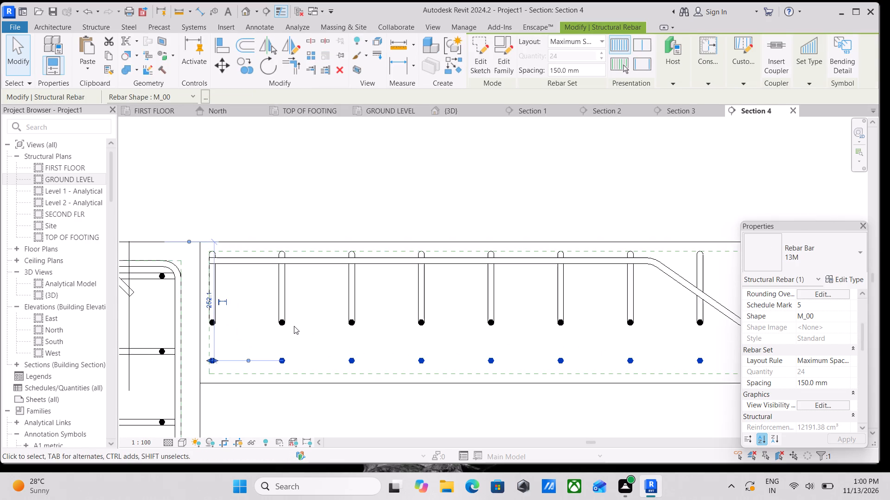
pyautogui.moveTo(294, 326); pyautogui.dragTo(276, 331, button='middle')
pyautogui.write('co')
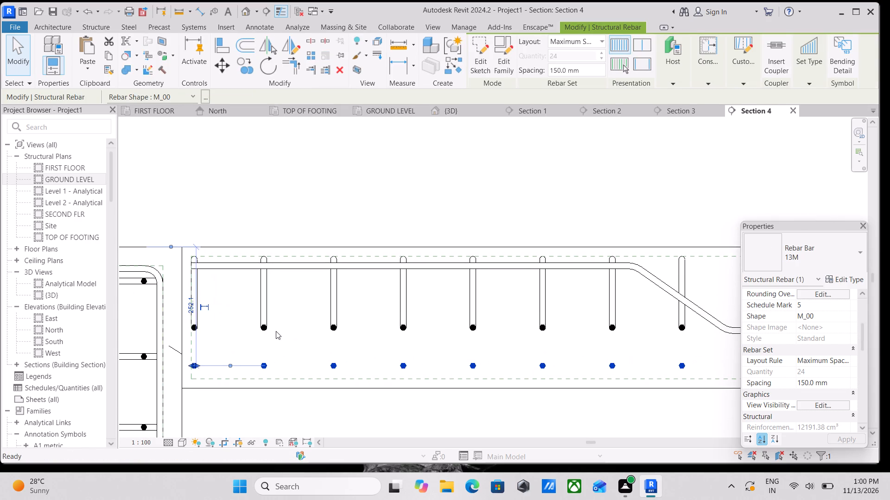
pyautogui.scroll(5, 189, 373)
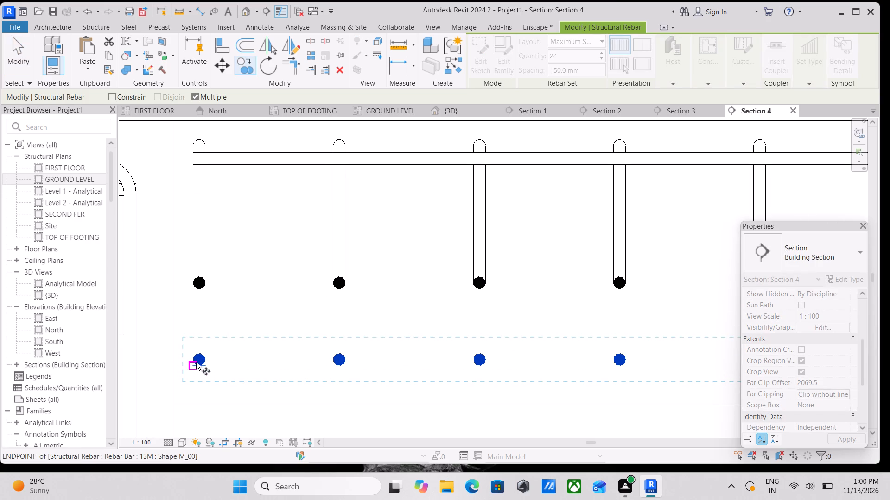
pyautogui.click(196, 361)
pyautogui.moveTo(200, 281); pyautogui.dragTo(208, 375, button='middle')
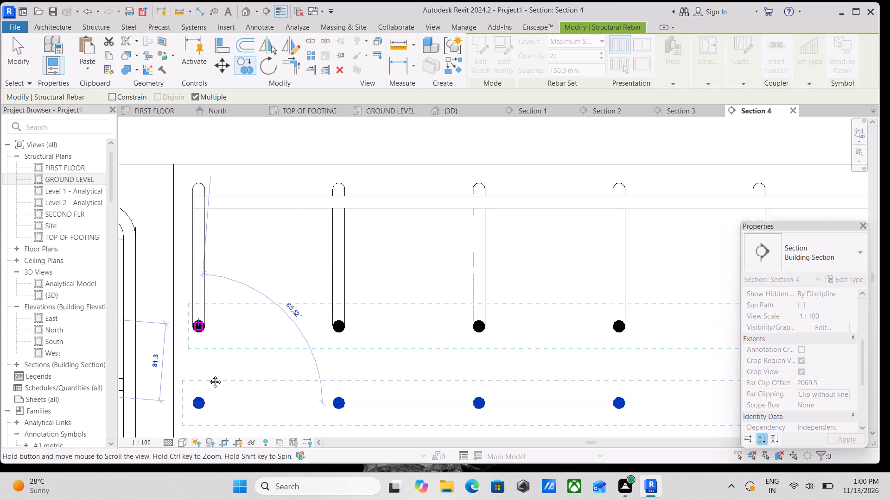
pyautogui.moveTo(208, 375); pyautogui.dragTo(208, 376, button='middle')
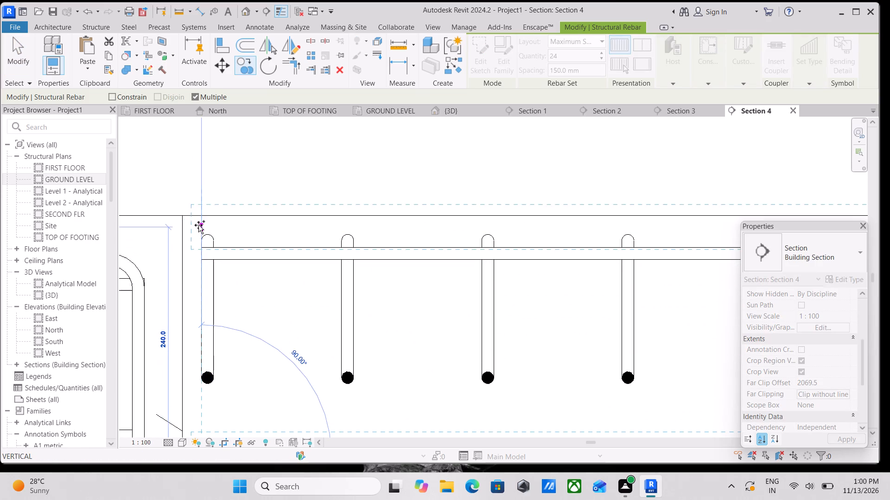
pyautogui.click(199, 224)
pyautogui.scroll(-3, 199, 224)
pyautogui.moveTo(199, 224); pyautogui.dragTo(163, 230, button='middle')
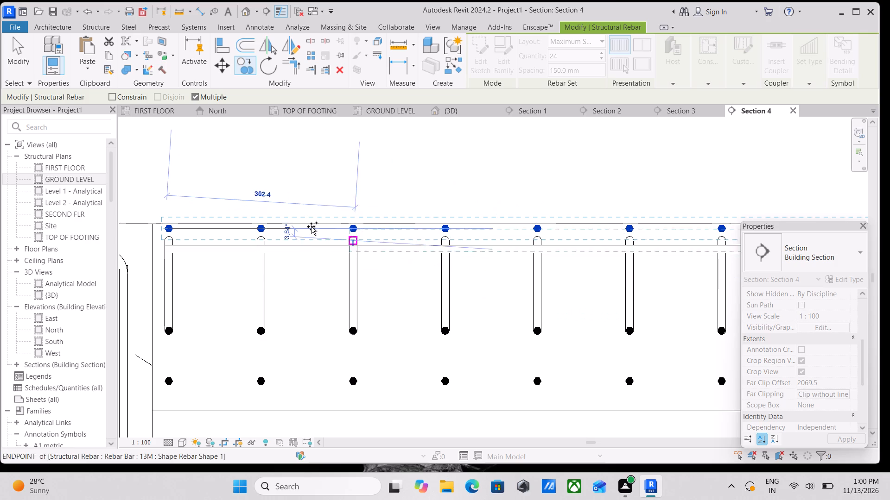
pyautogui.press('Escape')
pyautogui.press('Escape')
pyautogui.press('Escape')
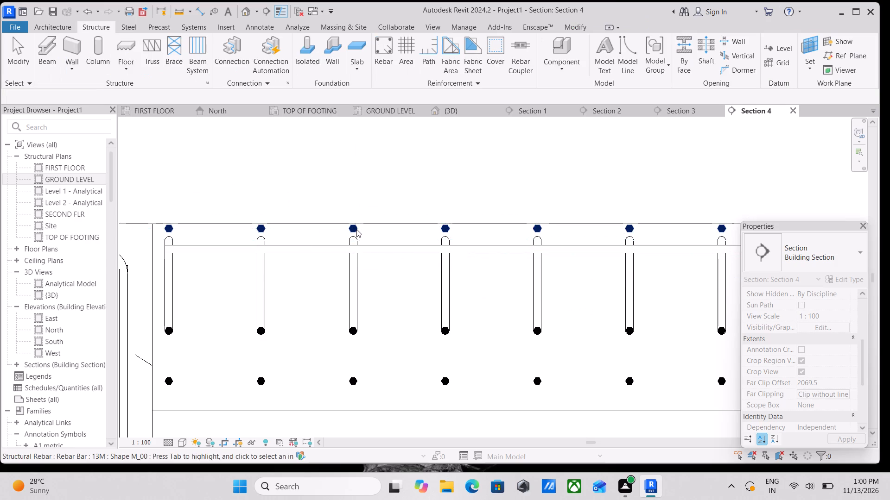
# Nudge the copied M_00 rebar set down until it lies about 97 mm below the slab's top face.
pyautogui.click(356, 229)
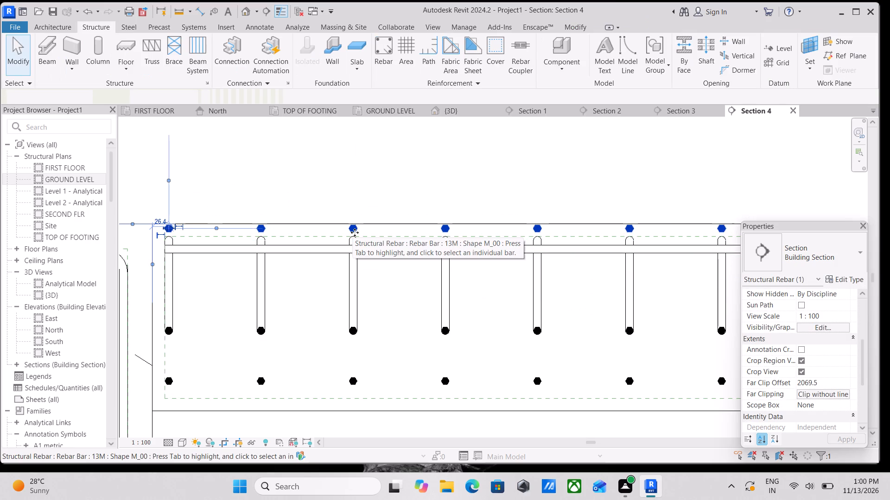
pyautogui.press('Down')
pyautogui.press('Down')
pyautogui.press('Down')
pyautogui.press('Down')
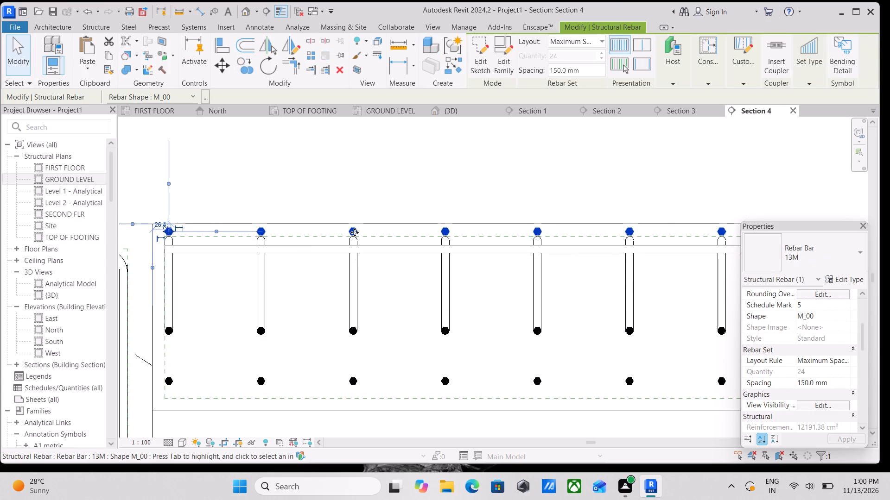
pyautogui.press('Down')
pyautogui.press('Down')
pyautogui.press('Down')
pyautogui.press('Down')
pyautogui.press('Down')
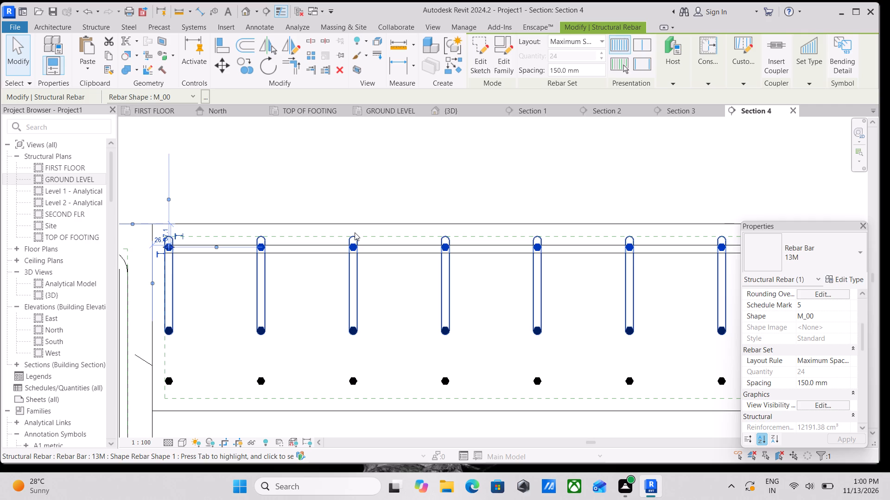
pyautogui.press('Down')
pyautogui.press('Down')
pyautogui.press('Down')
pyautogui.press('Down')
pyautogui.press('Down')
pyautogui.press('Down')
pyautogui.press('Down')
pyautogui.press('Down')
pyautogui.press('Down')
pyautogui.press('Down')
pyautogui.press('Down')
pyautogui.press('Down')
pyautogui.press('Down')
pyautogui.press('Down')
pyautogui.press('Down')
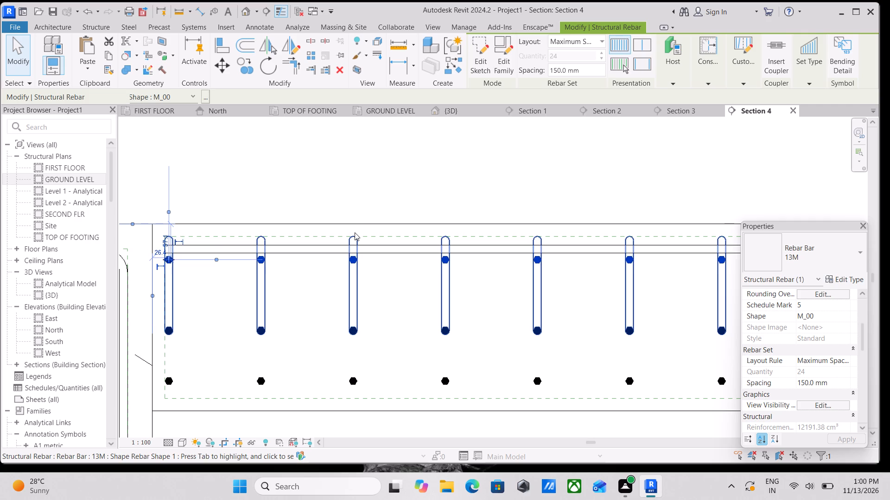
pyautogui.press('Down')
pyautogui.press('Down')
pyautogui.press('Down')
pyautogui.press('Down')
pyautogui.press('Down')
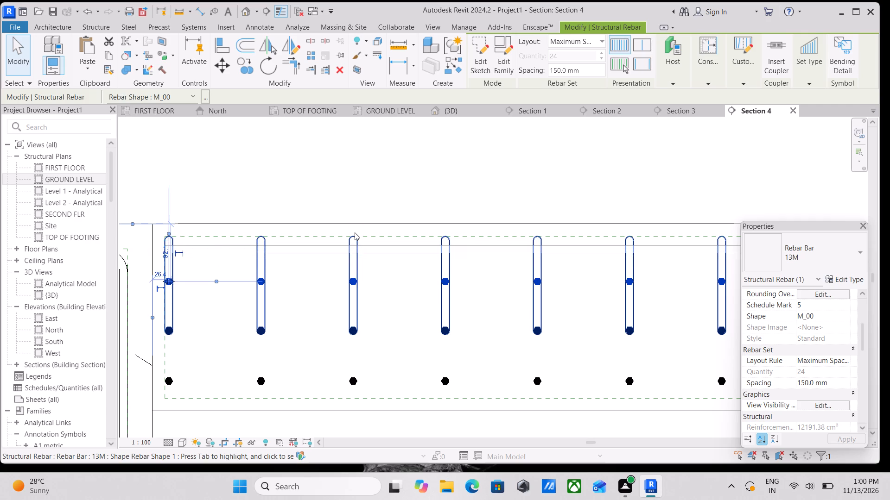
pyautogui.press('Down')
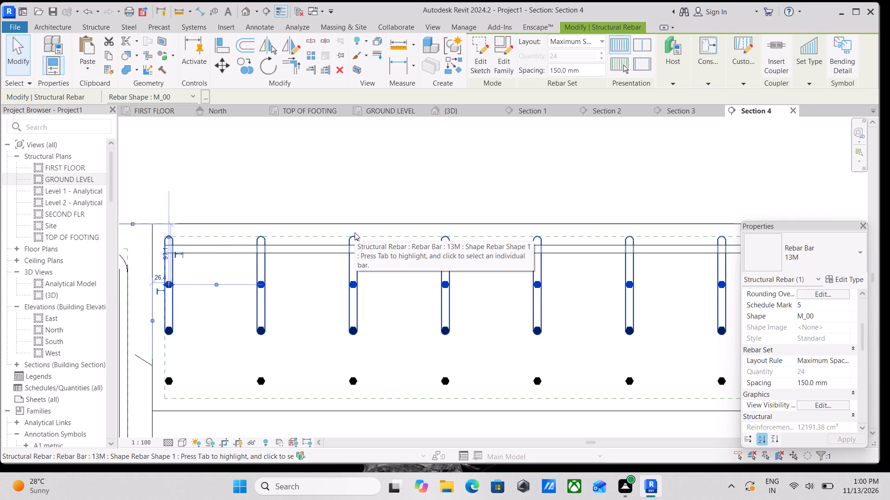
pyautogui.press('Escape')
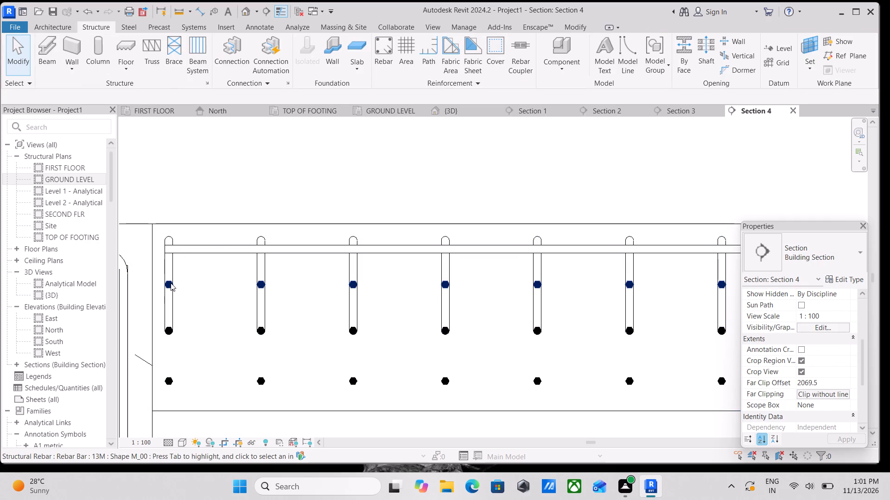
# Shift the first bar of the upper straight M_00 set inward to about 87 mm from the slab's side edge, between two cranked bars.
pyautogui.click(171, 283)
pyautogui.scroll(-3, 197, 298)
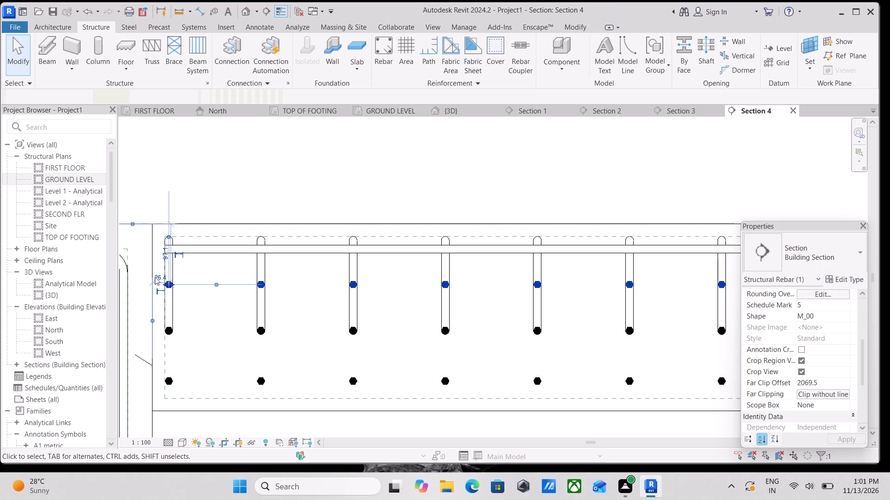
pyautogui.moveTo(178, 287); pyautogui.dragTo(183, 287)
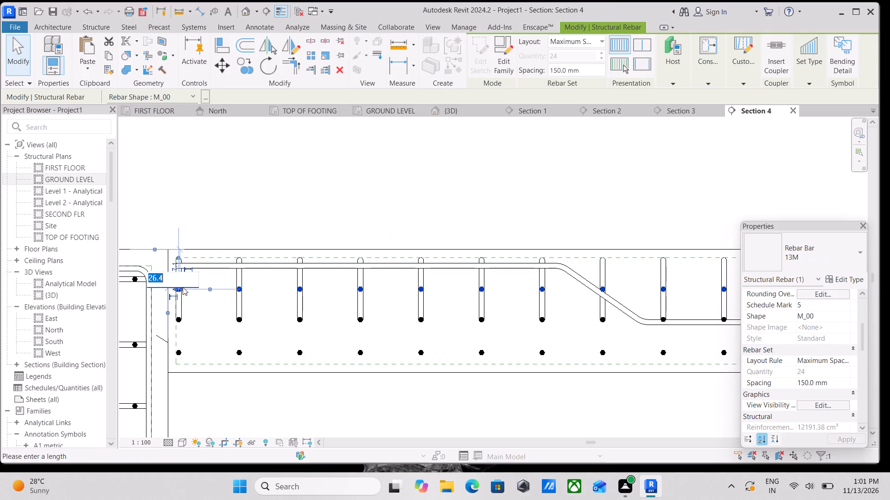
pyautogui.moveTo(183, 287); pyautogui.dragTo(187, 287)
pyautogui.press('Escape')
pyautogui.scroll(3, 186, 289)
pyautogui.press('Escape')
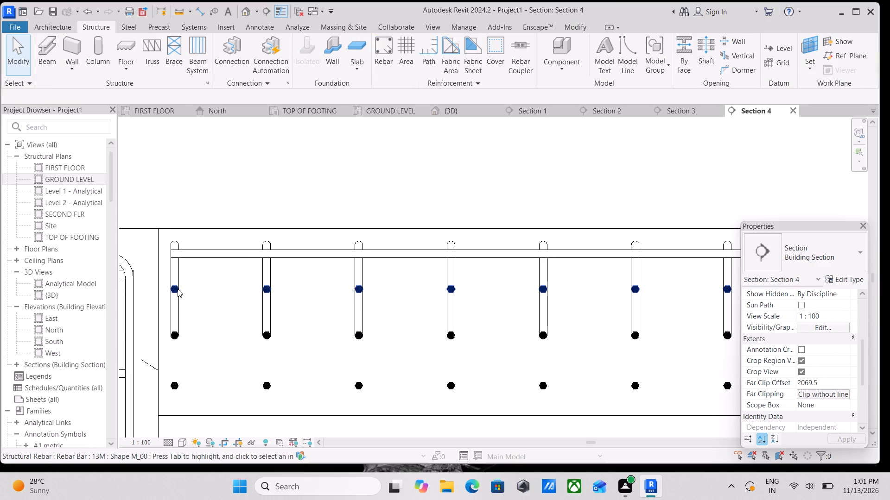
pyautogui.click(178, 289)
pyautogui.scroll(1, 178, 291)
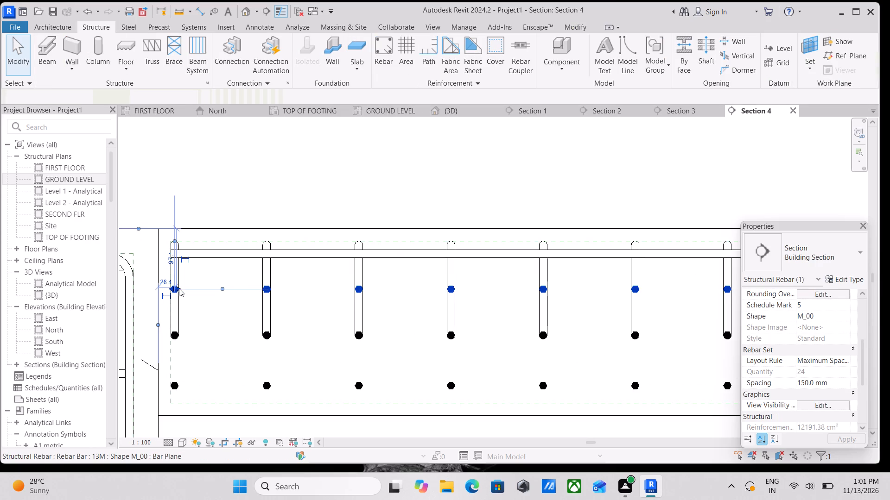
pyautogui.moveTo(176, 287); pyautogui.dragTo(191, 287)
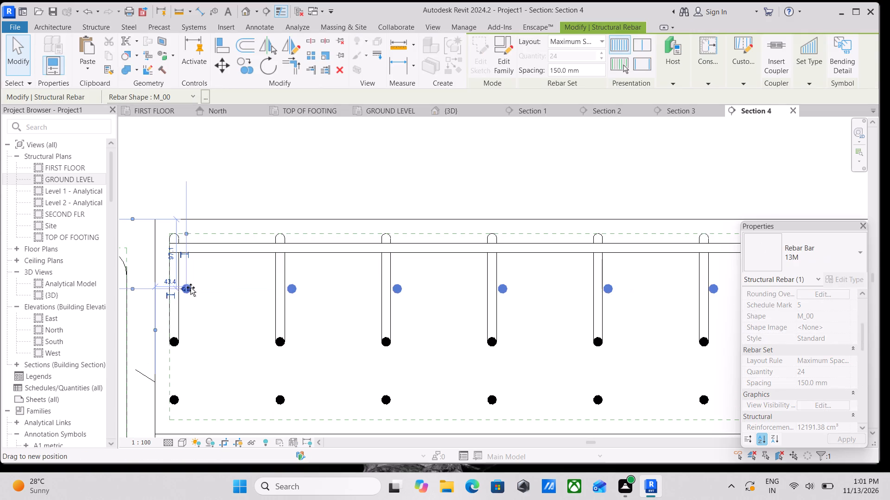
pyautogui.moveTo(191, 287); pyautogui.dragTo(218, 290)
pyautogui.scroll(-3, 218, 290)
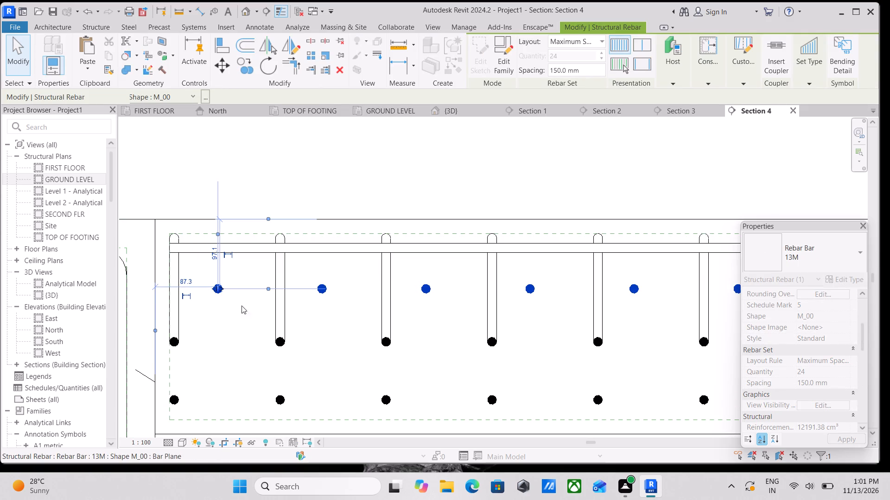
pyautogui.press('Escape')
# Pull the opposite end of the upper M_00 set inward so its last bar sits between the last two cranked bars.
pyautogui.scroll(-3, 393, 330)
pyautogui.scroll(-1, 491, 339)
pyautogui.moveTo(491, 339); pyautogui.dragTo(133, 333, button='middle')
pyautogui.moveTo(477, 331); pyautogui.dragTo(152, 324, button='middle')
pyautogui.scroll(6, 544, 293)
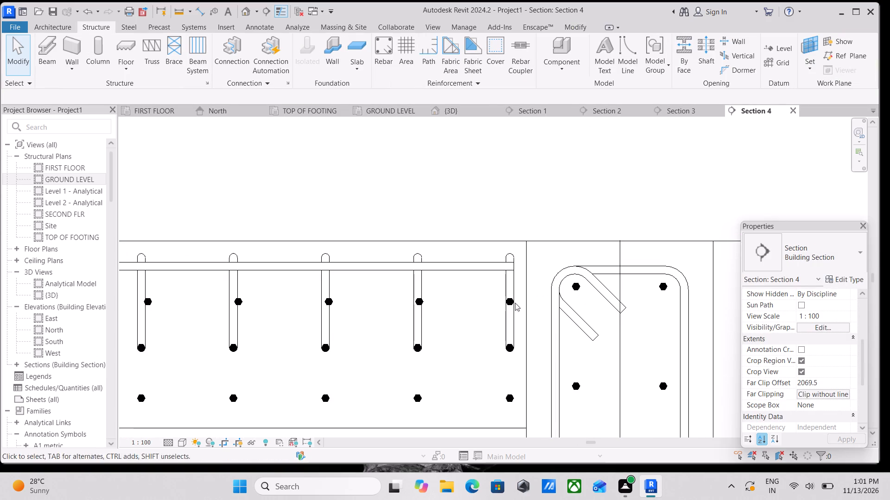
pyautogui.click(509, 302)
pyautogui.moveTo(507, 301); pyautogui.dragTo(498, 302)
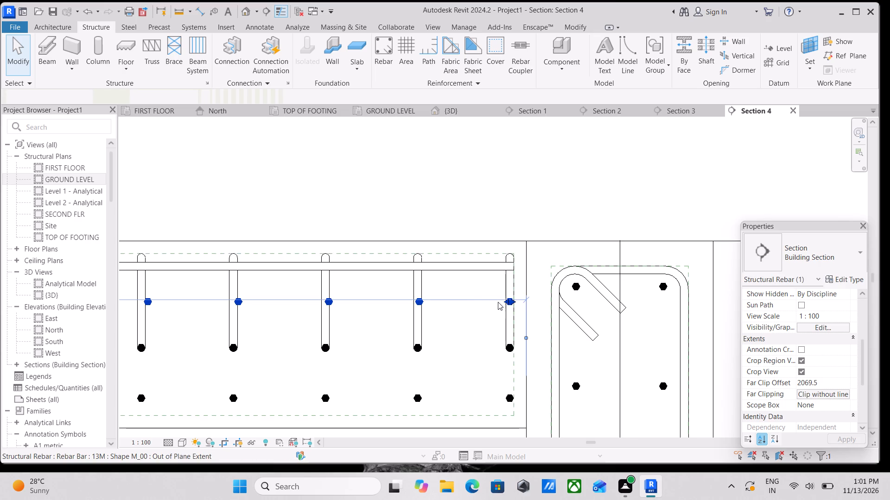
pyautogui.moveTo(498, 302); pyautogui.dragTo(474, 302)
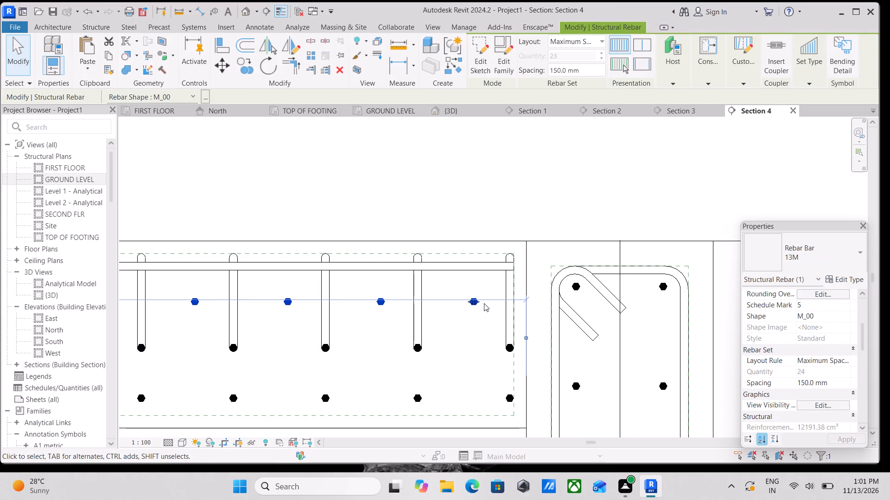
pyautogui.press('Escape')
pyautogui.scroll(-2, 484, 303)
pyautogui.press('Escape')
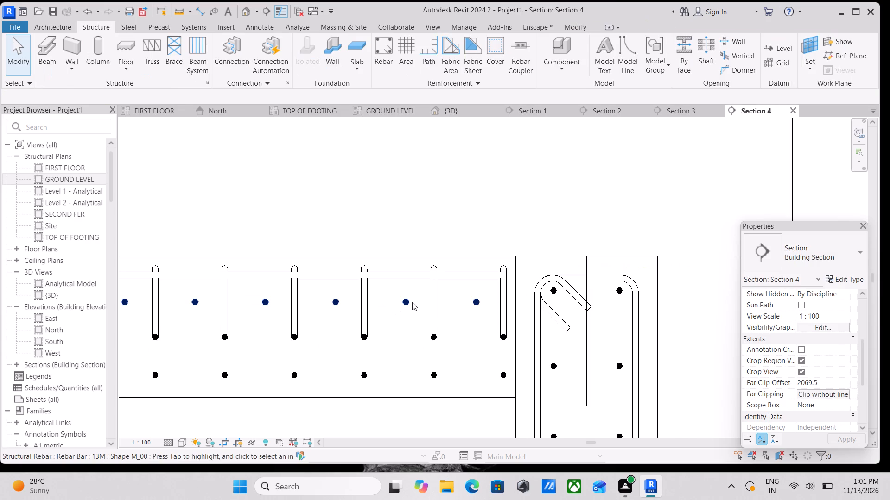
# Check the view visibility states of the upper M_00 rebar set.
pyautogui.click(412, 302)
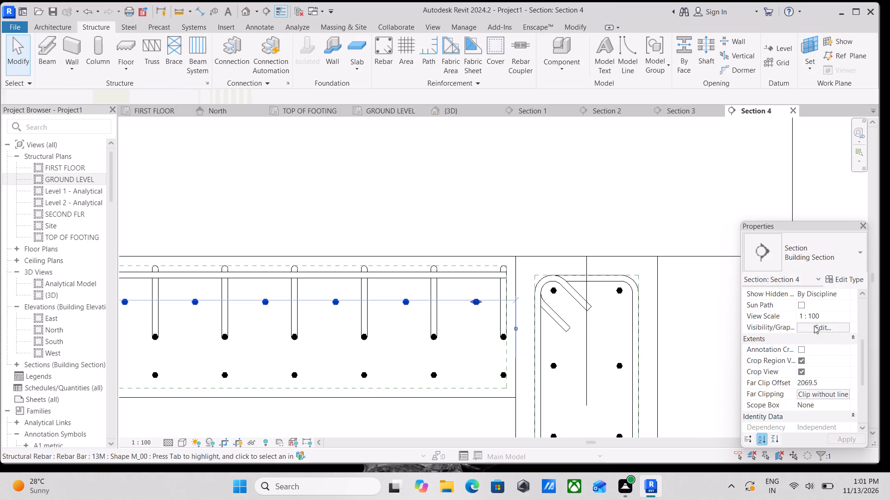
pyautogui.scroll(2, 814, 327)
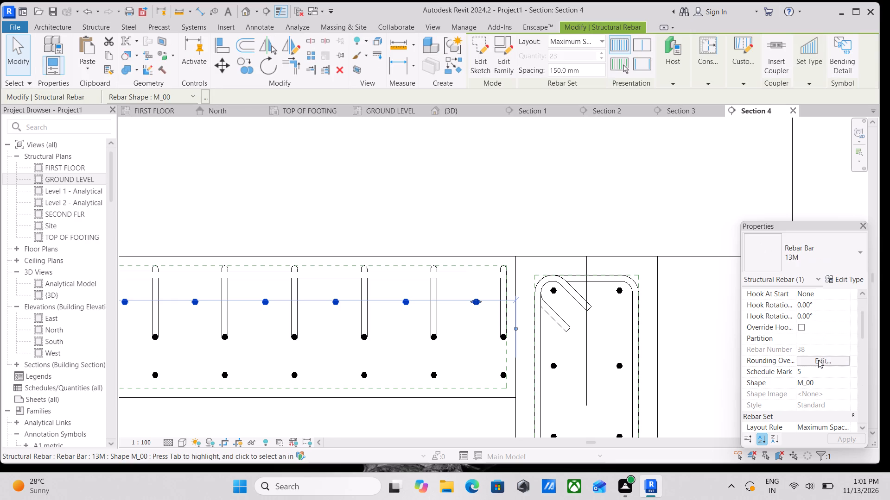
pyautogui.scroll(2, 818, 360)
pyautogui.scroll(-5, 818, 360)
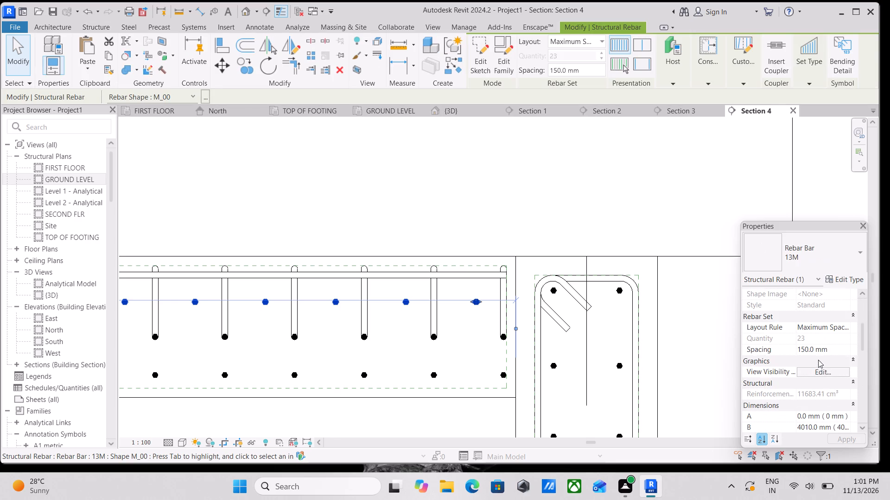
pyautogui.click(827, 371)
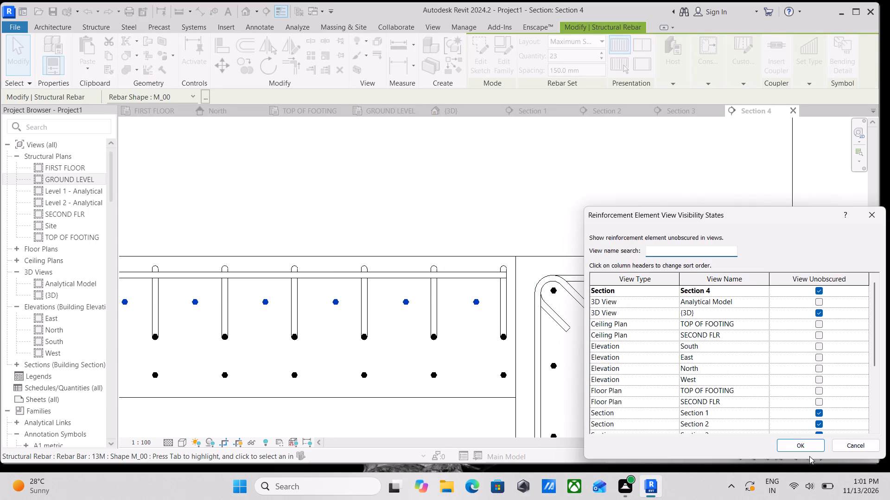
pyautogui.click(806, 445)
pyautogui.press('Escape')
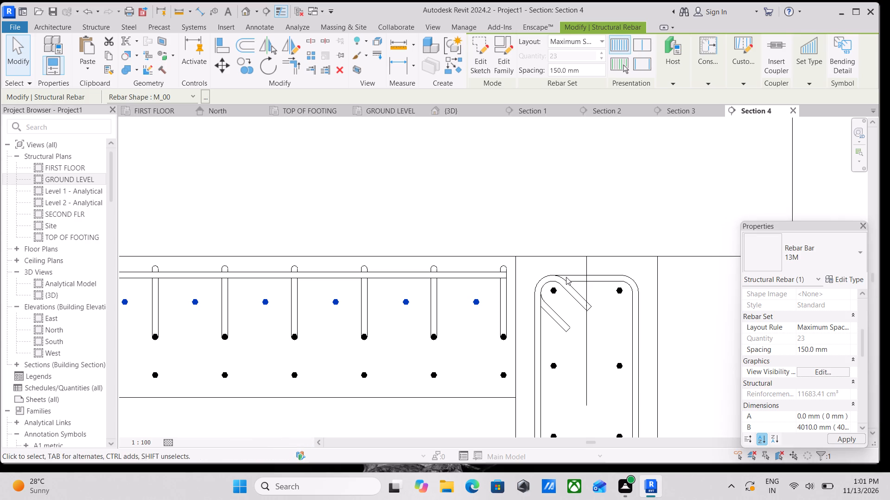
# Examine the corner slab's cranked and straight rebar mesh along its edges in the {3D} view.
pyautogui.click(457, 108)
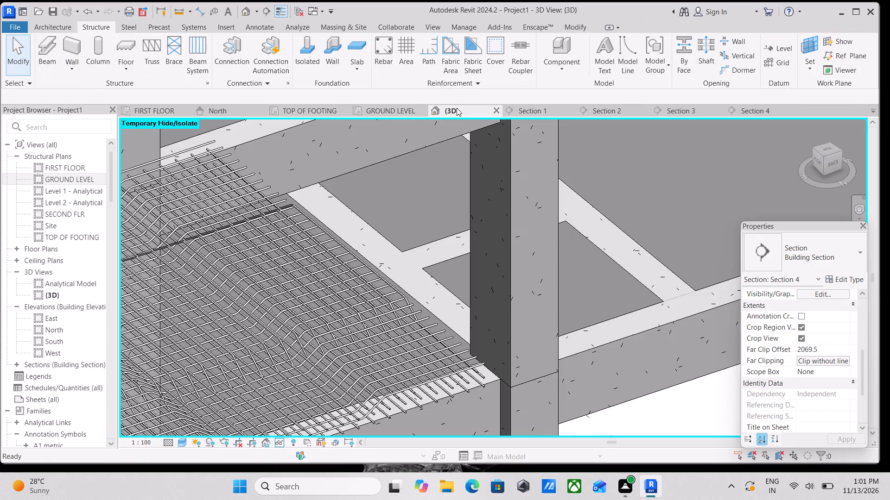
pyautogui.scroll(-4, 367, 318)
pyautogui.moveTo(342, 337); pyautogui.dragTo(438, 245, button='middle')
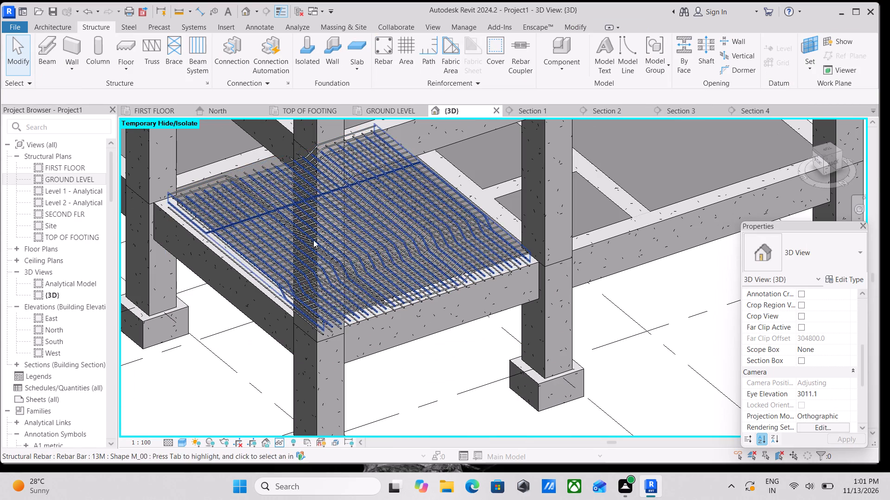
pyautogui.scroll(5, 213, 172)
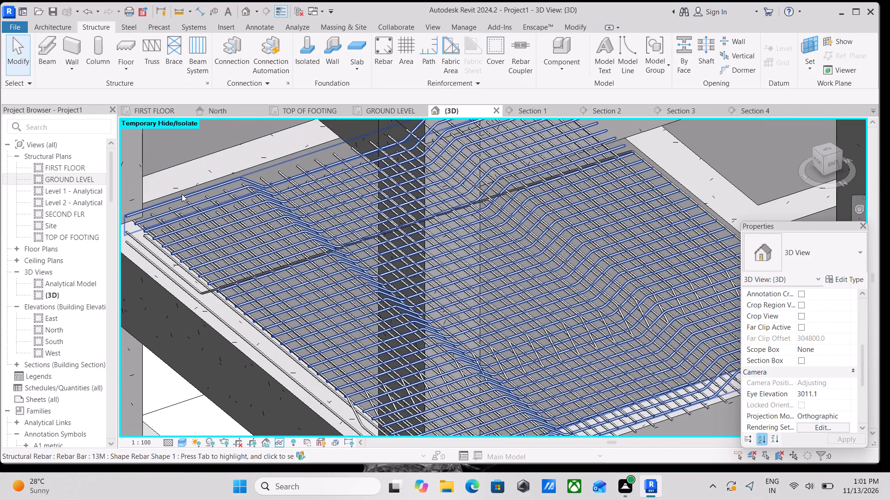
pyautogui.scroll(4, 178, 189)
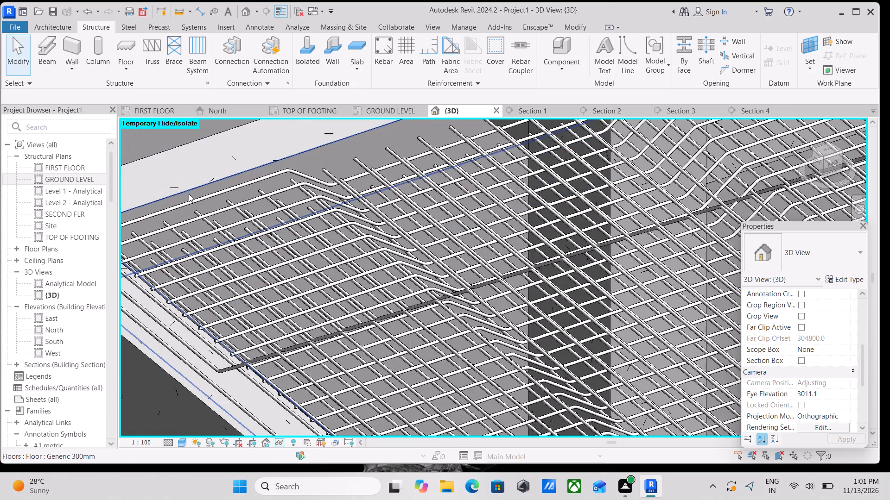
pyautogui.scroll(-4, 203, 212)
pyautogui.scroll(-1, 254, 239)
pyautogui.moveTo(254, 239); pyautogui.dragTo(8, 221, button='middle')
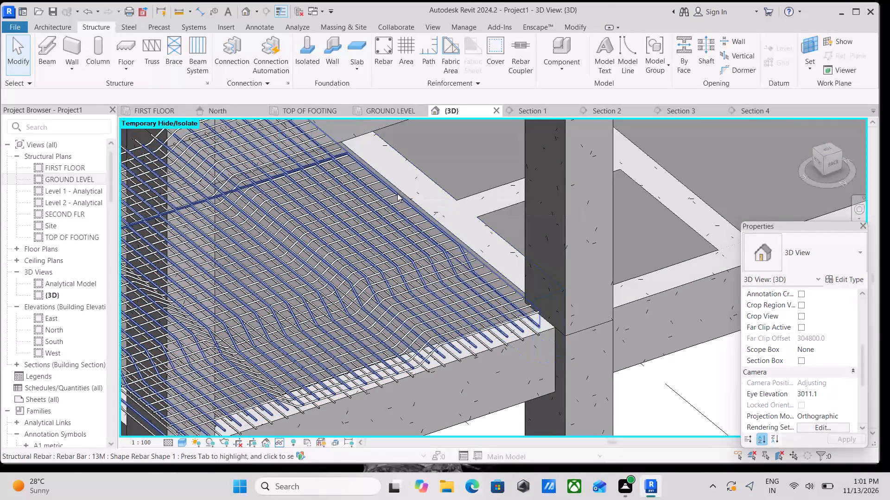
pyautogui.scroll(9, 397, 195)
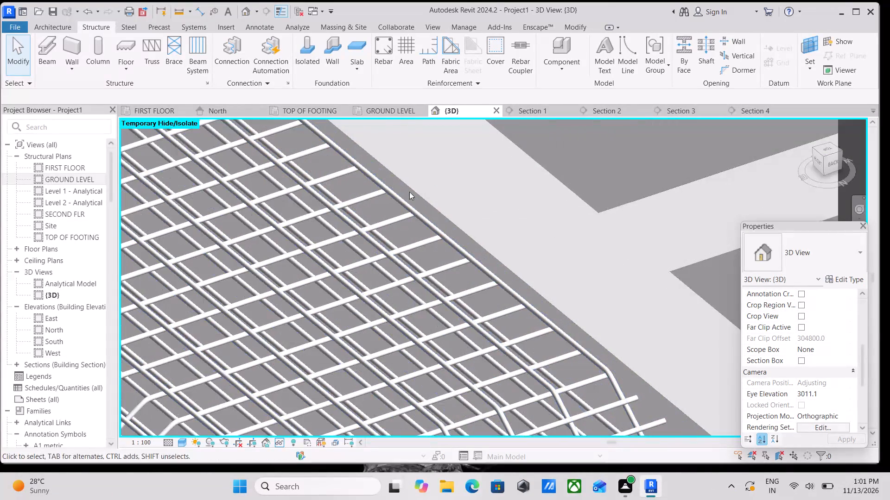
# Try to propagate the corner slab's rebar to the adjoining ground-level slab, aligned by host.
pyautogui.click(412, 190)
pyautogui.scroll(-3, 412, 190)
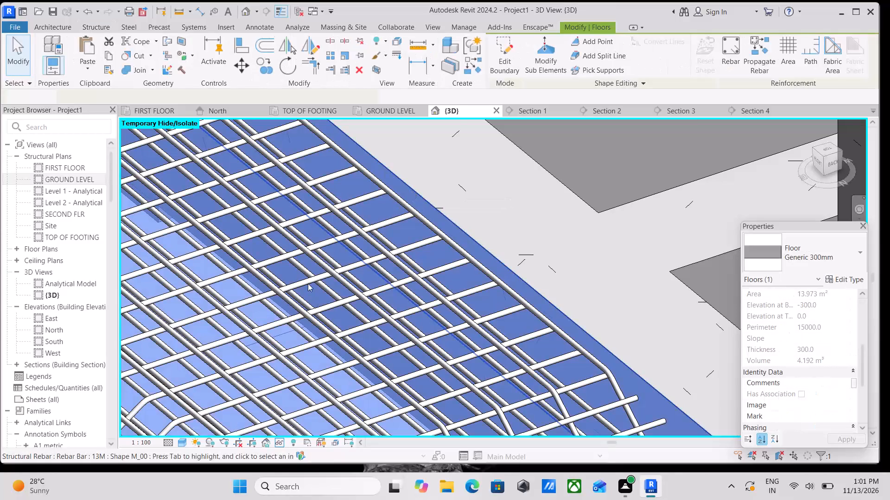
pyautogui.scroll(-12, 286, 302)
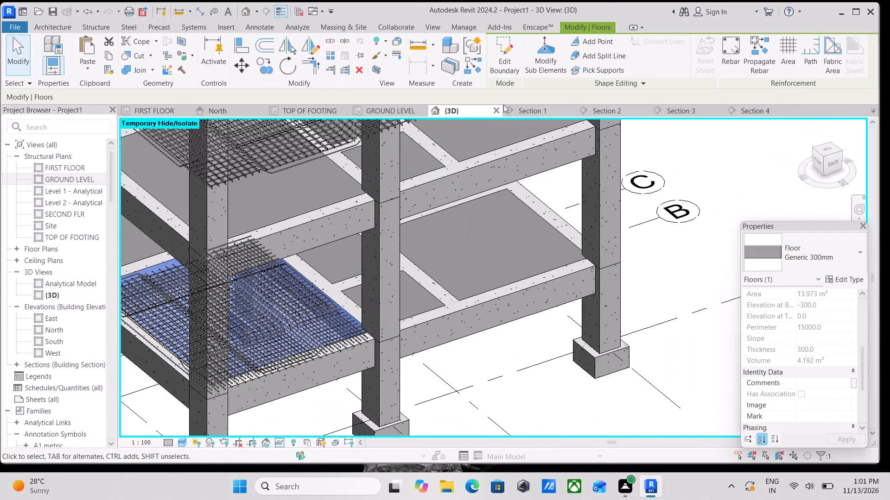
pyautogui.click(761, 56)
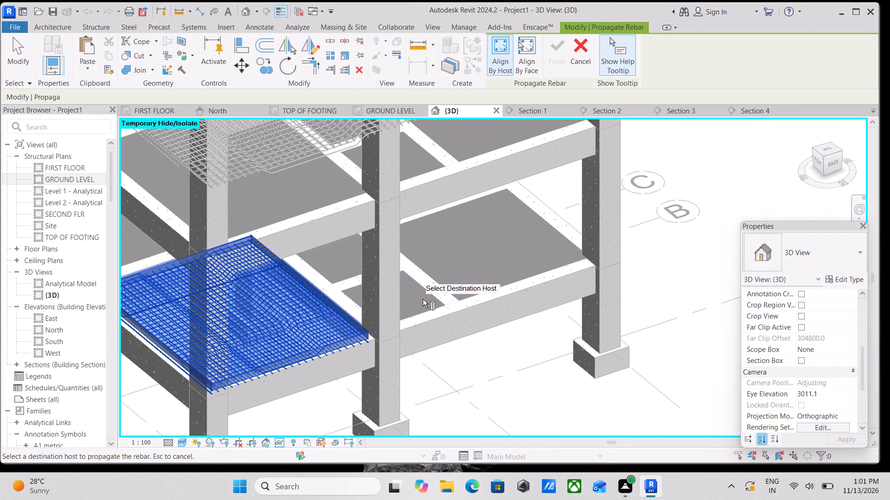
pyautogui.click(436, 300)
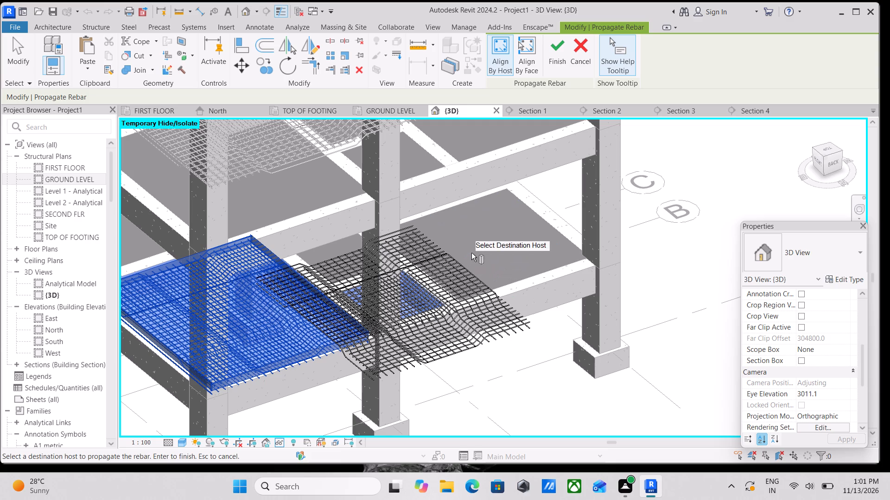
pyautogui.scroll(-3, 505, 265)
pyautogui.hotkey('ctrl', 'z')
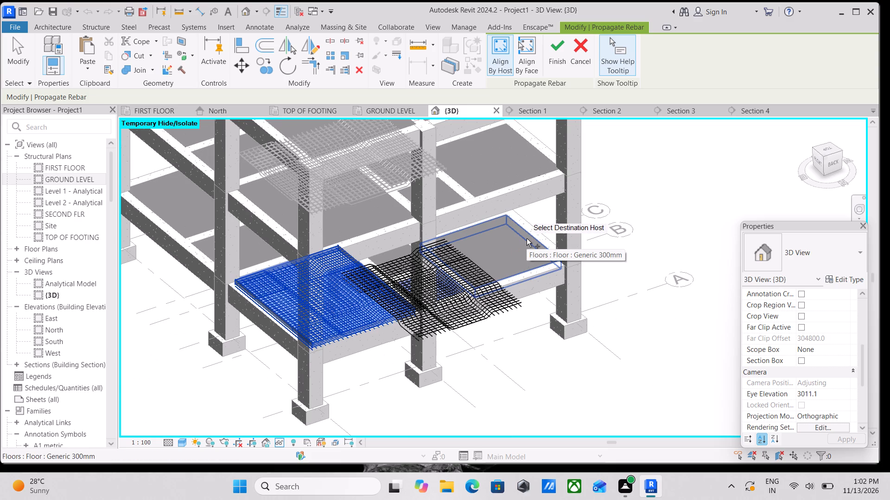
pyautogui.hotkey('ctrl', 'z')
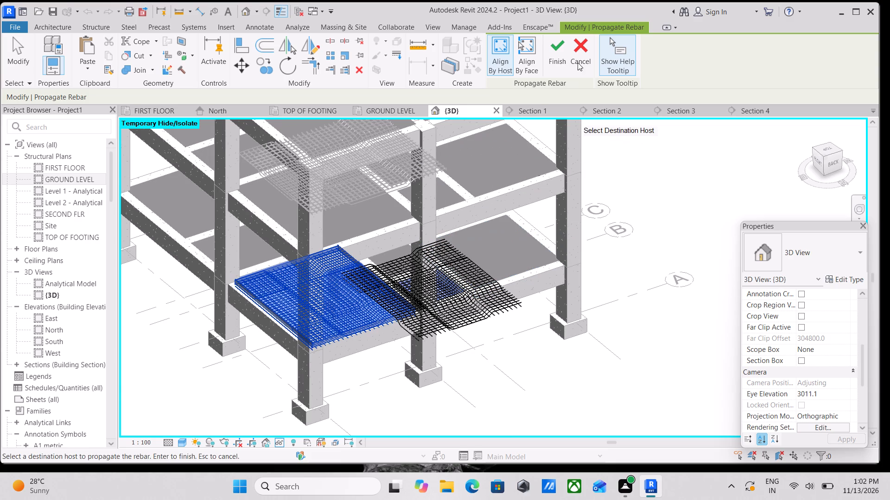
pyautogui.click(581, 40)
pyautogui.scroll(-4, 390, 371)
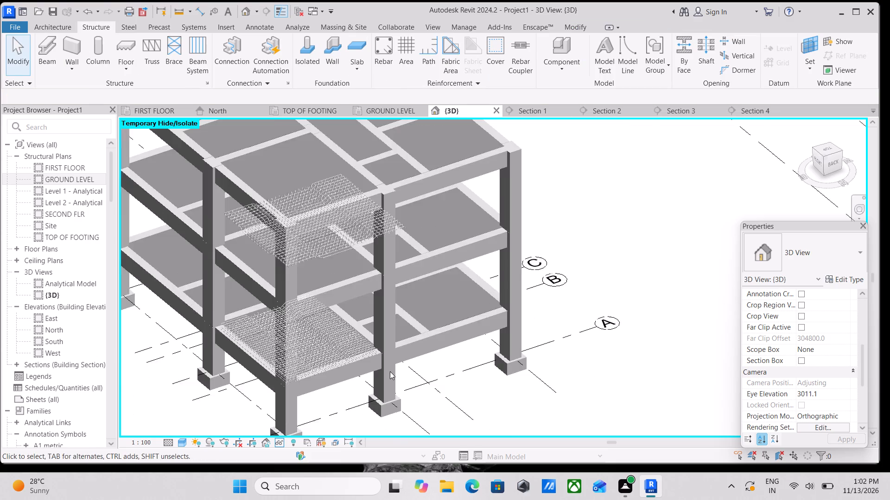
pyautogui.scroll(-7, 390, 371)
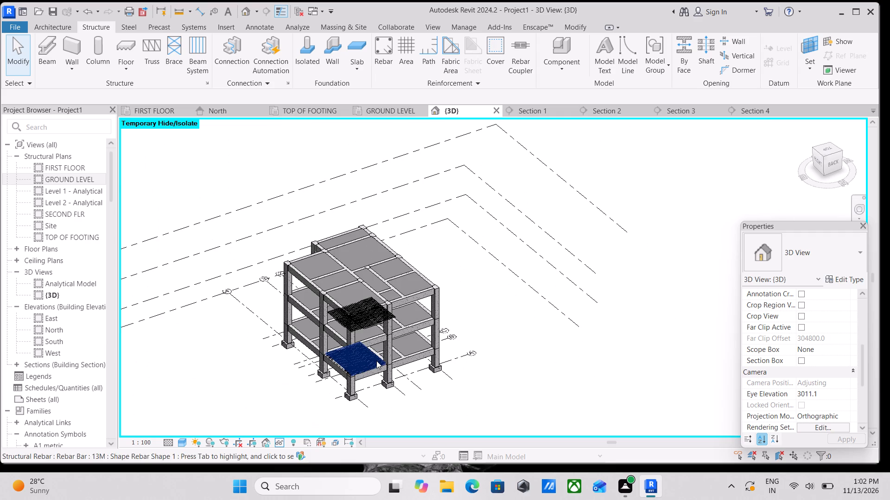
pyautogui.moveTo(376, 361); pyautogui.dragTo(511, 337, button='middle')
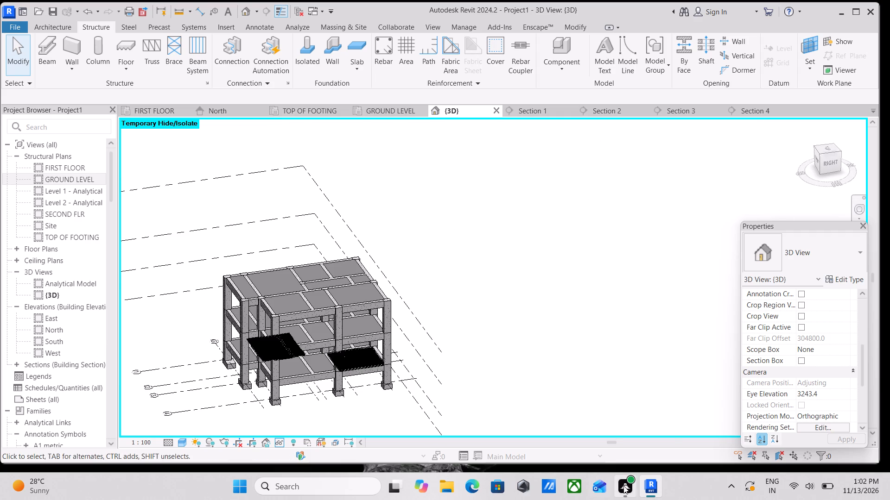
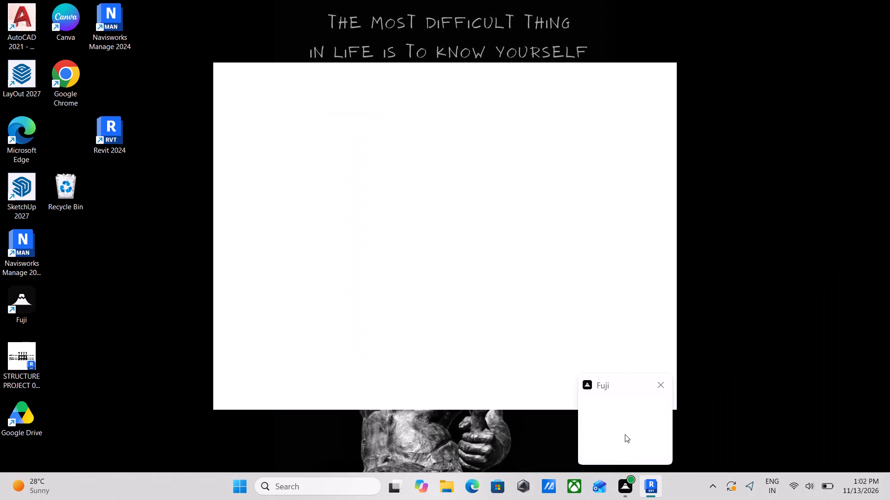
# Switch to Revit and save the structural model as a project file on the Desktop named REVIT STRUCTURE PROJECT 5678.
pyautogui.click(653, 438)
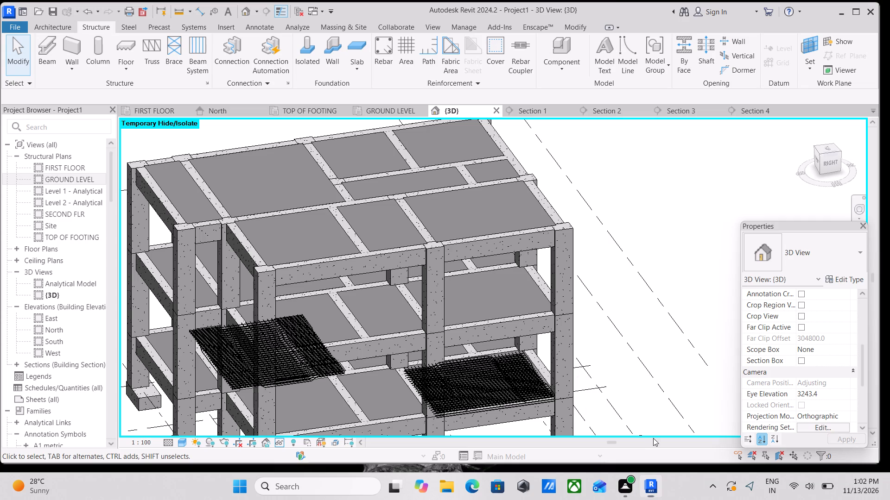
pyautogui.scroll(-1, 388, 348)
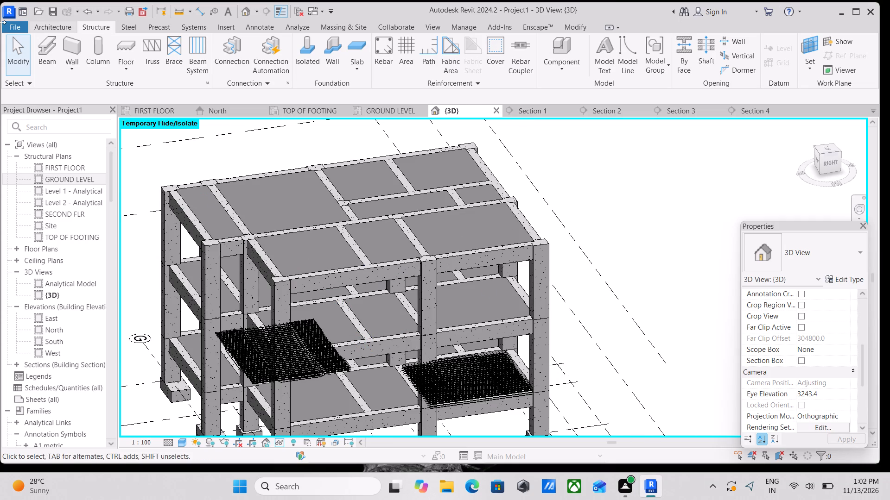
pyautogui.click(16, 25)
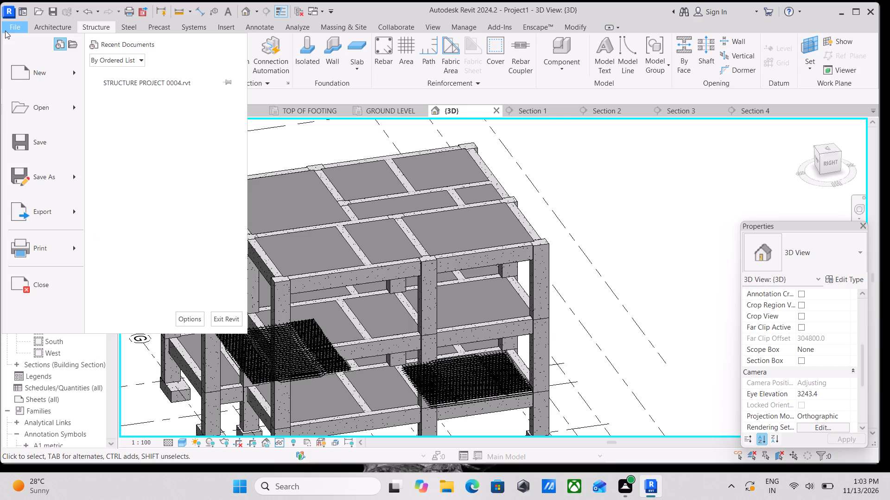
pyautogui.click(61, 178)
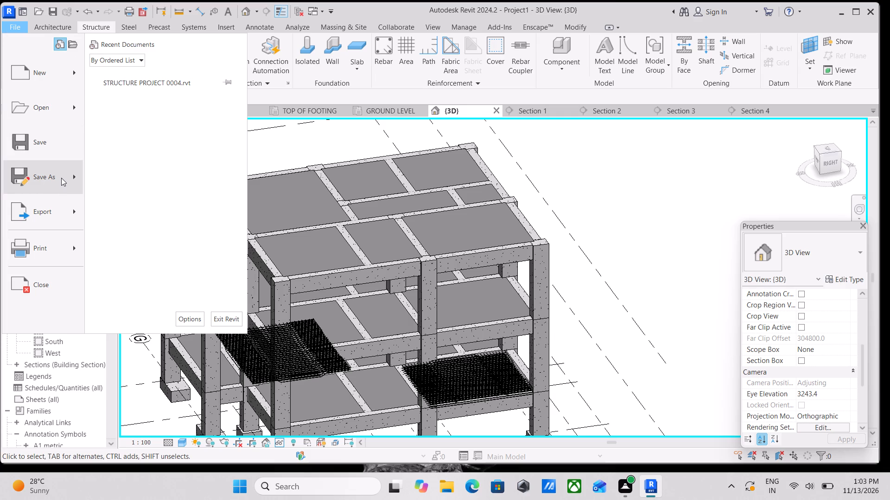
pyautogui.click(177, 126)
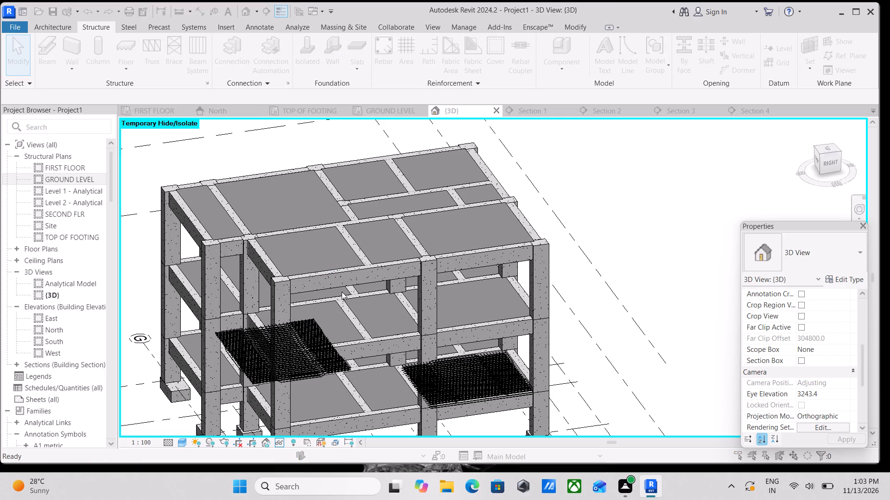
pyautogui.scroll(-5, 262, 237)
pyautogui.doubleClick(263, 253)
pyautogui.moveTo(380, 331); pyautogui.dragTo(375, 332)
pyautogui.write('re')
pyautogui.press('BackSpace')
pyautogui.press('BackSpace')
pyautogui.press('BackSpace')
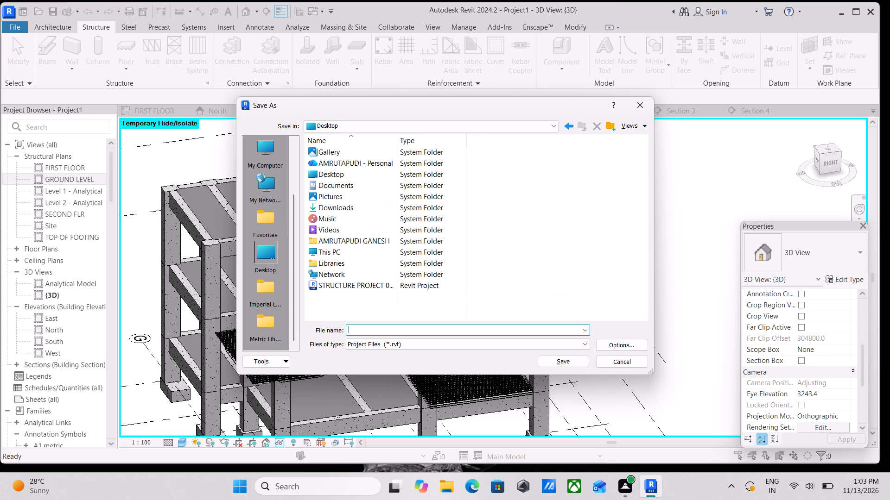
pyautogui.write('REVIT')
pyautogui.press('space')
pyautogui.write('STR')
pyautogui.write('UCTURE')
pyautogui.press('space')
pyautogui.write('PROJECT')
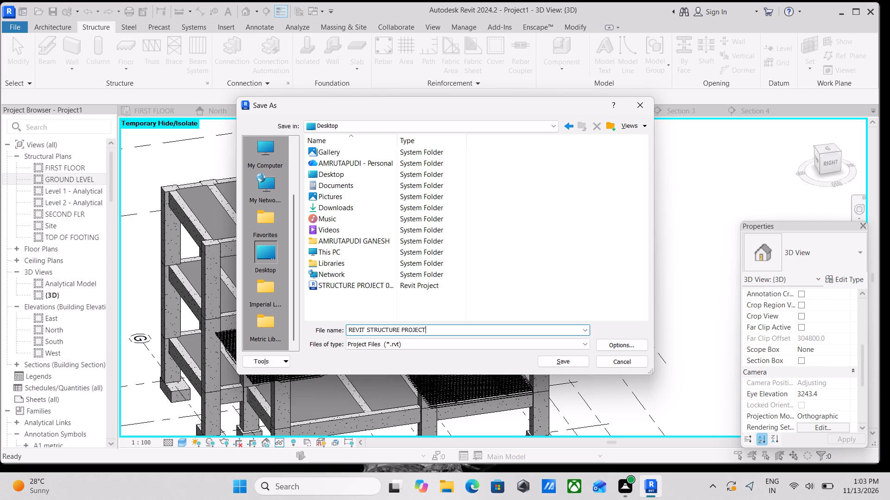
pyautogui.press('space')
pyautogui.write('567')
pyautogui.press('8')
pyautogui.click(556, 365)
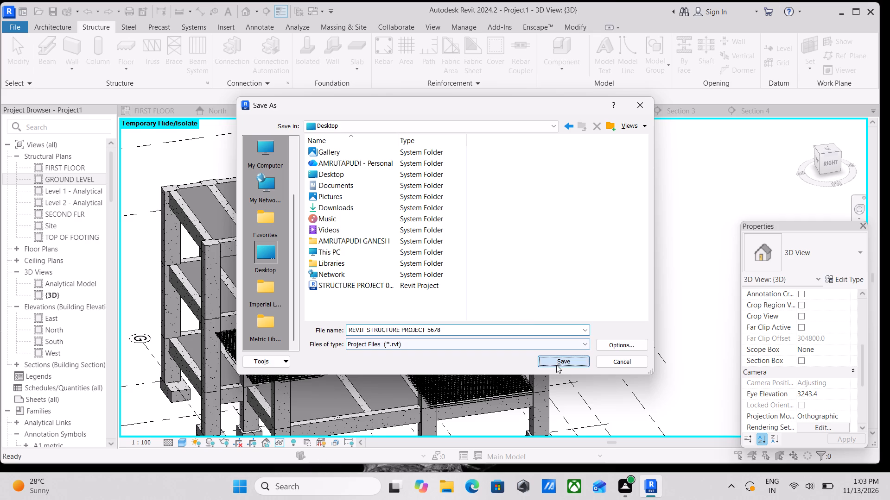
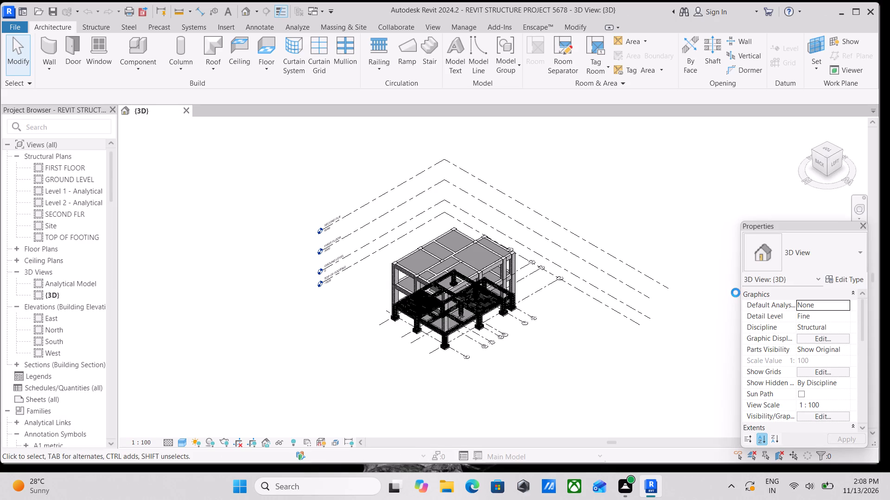
# Examine the ground-level beam, slab and footing reinforcement in the 3D view, including the 300 x 600mm beam along grid G.
pyautogui.scroll(13, 494, 311)
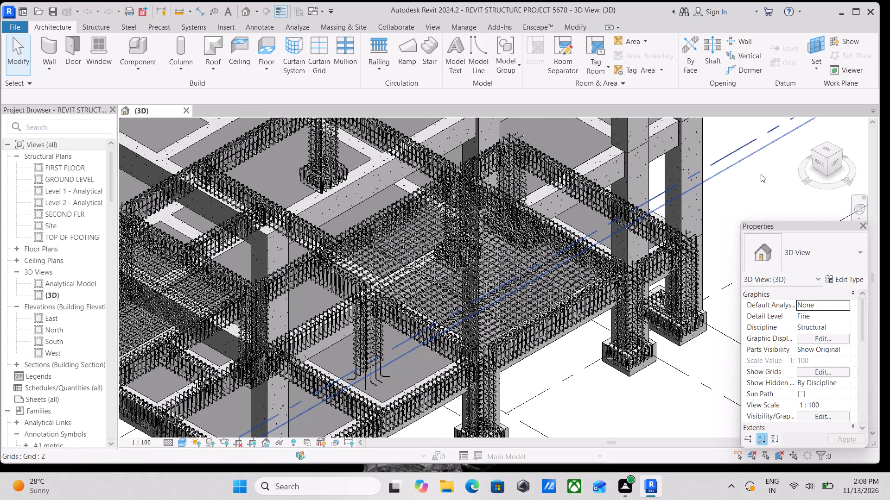
pyautogui.click(833, 162)
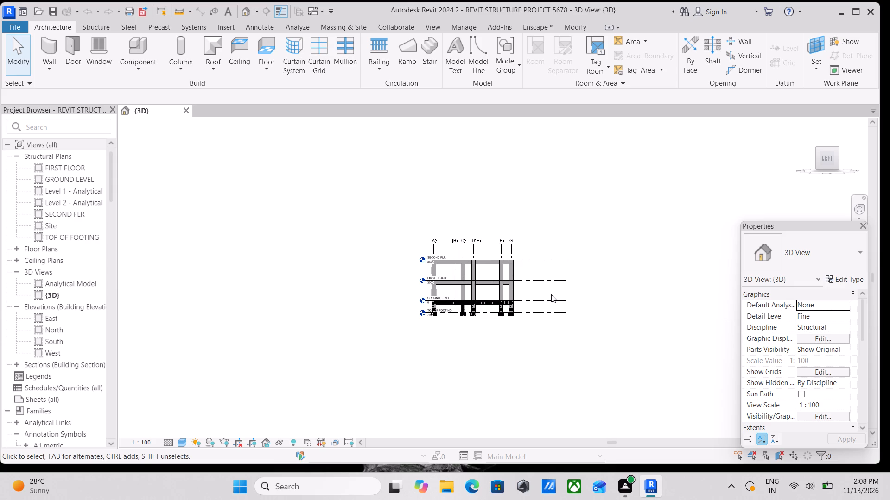
pyautogui.scroll(3, 461, 317)
pyautogui.scroll(5, 510, 285)
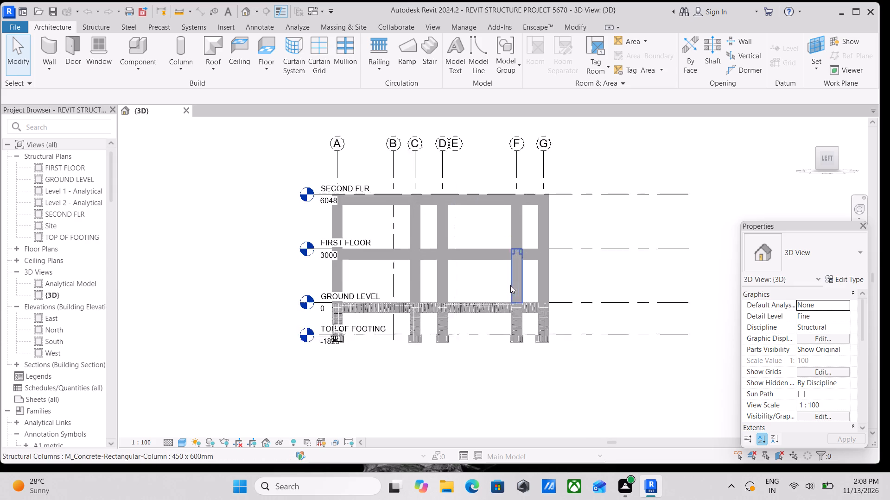
pyautogui.click(838, 150)
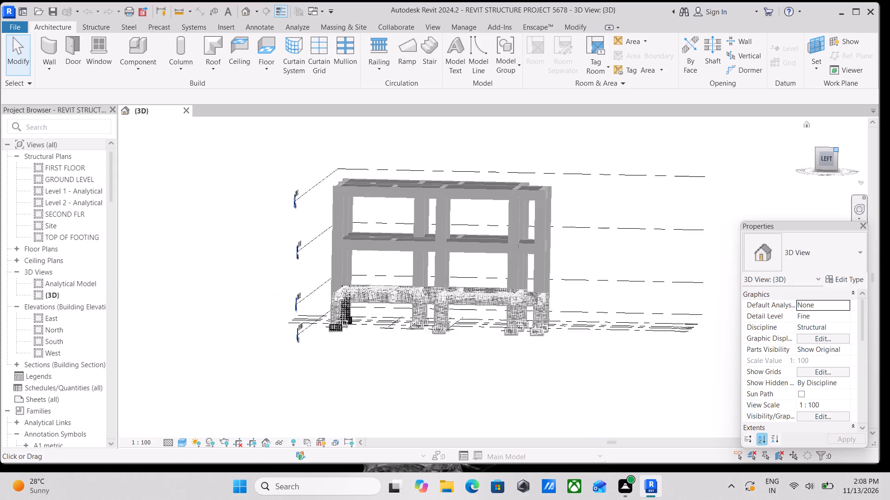
pyautogui.scroll(3, 640, 257)
pyautogui.scroll(4, 521, 336)
pyautogui.scroll(4, 540, 280)
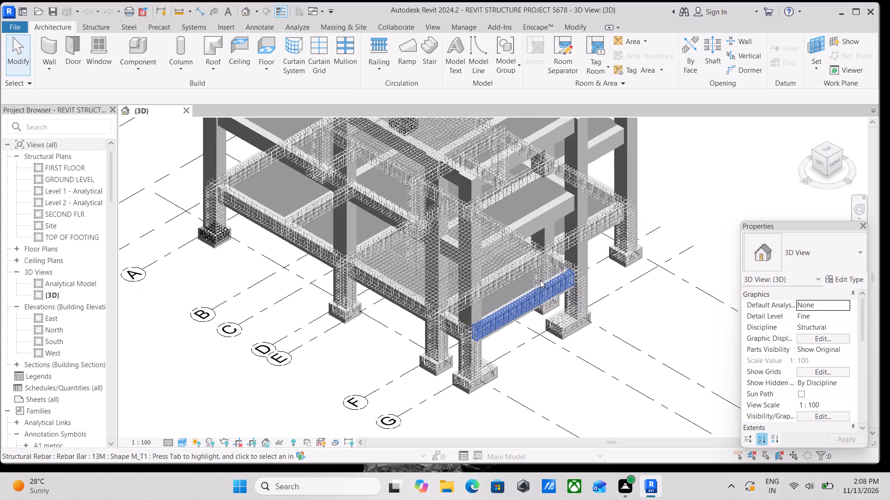
pyautogui.scroll(9, 534, 301)
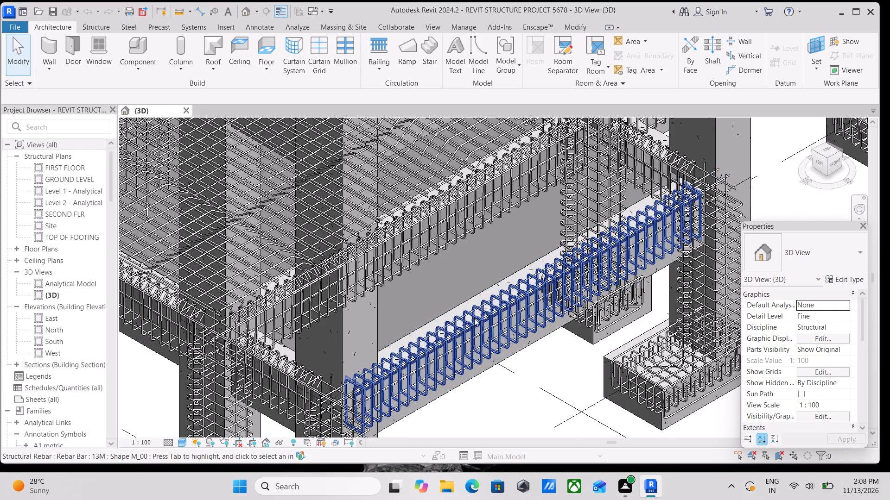
pyautogui.click(500, 366)
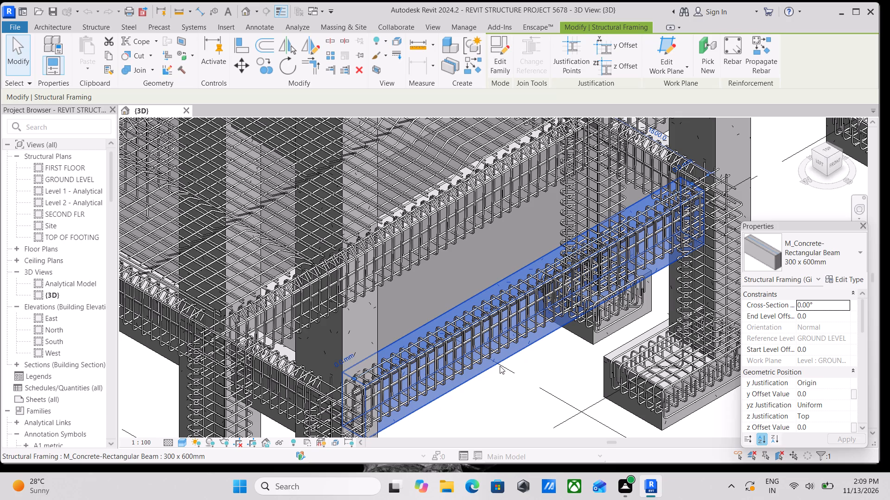
pyautogui.scroll(2, 500, 366)
pyautogui.scroll(-8, 500, 366)
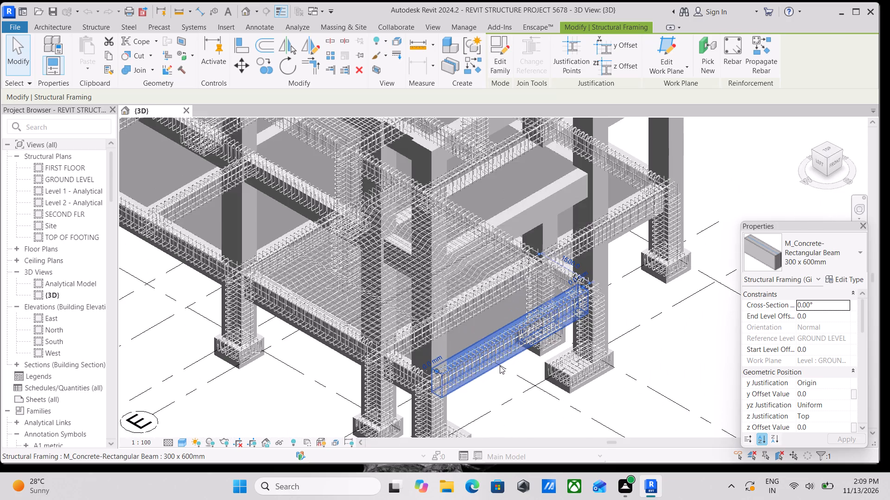
pyautogui.scroll(-2, 500, 366)
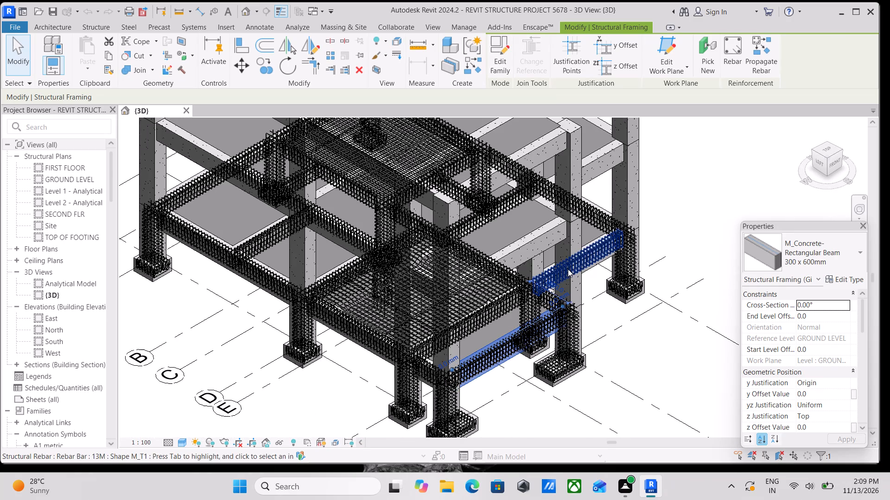
# Examine the reinforced ground level and the bare upper frames from the left side and from the isometric angle.
pyautogui.click(819, 162)
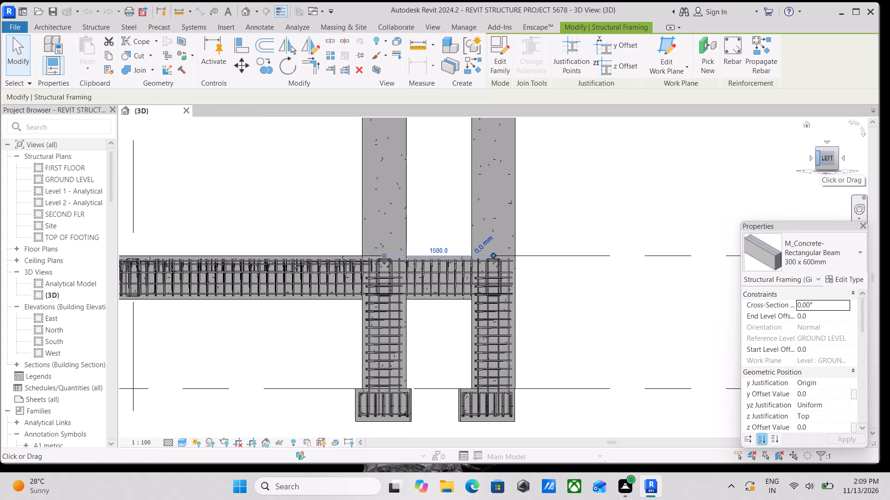
pyautogui.scroll(4, 359, 237)
pyautogui.scroll(-6, 359, 237)
pyautogui.moveTo(284, 255); pyautogui.dragTo(465, 309, button='middle')
pyautogui.scroll(-1, 430, 281)
pyautogui.moveTo(430, 281); pyautogui.dragTo(507, 339, button='middle')
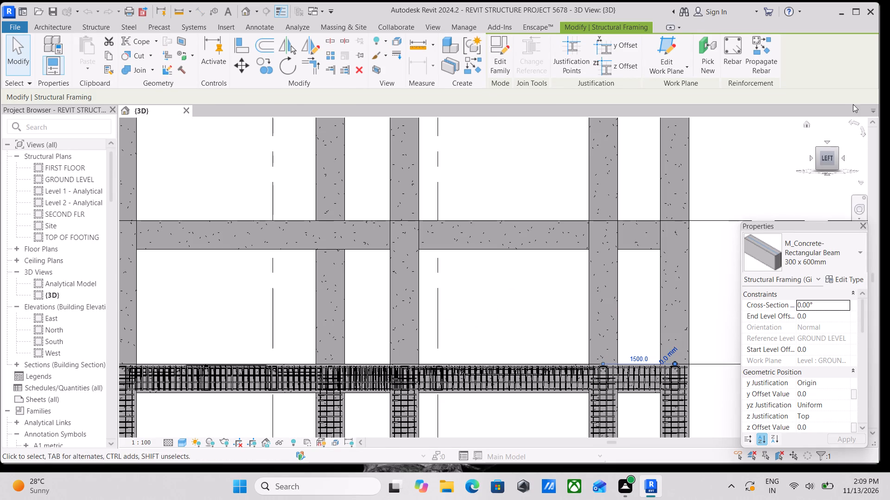
pyautogui.click(837, 150)
pyautogui.scroll(-5, 596, 287)
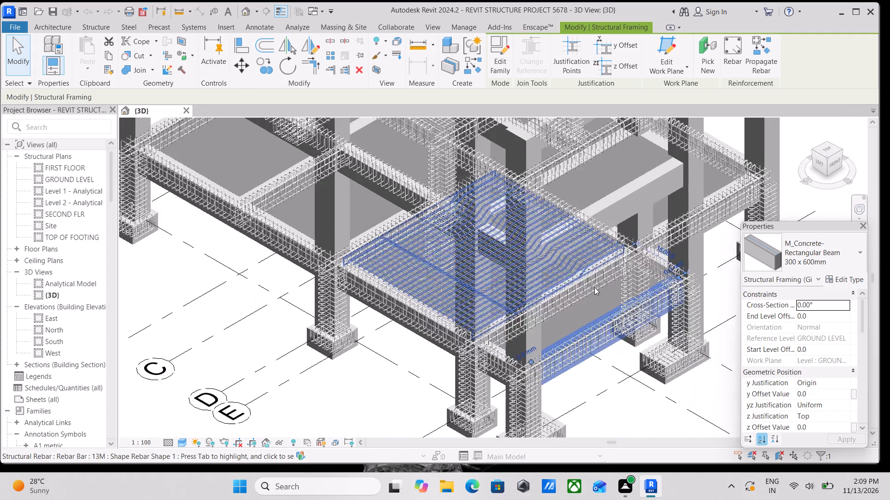
pyautogui.scroll(-4, 594, 287)
pyautogui.moveTo(462, 275); pyautogui.dragTo(555, 330, button='middle')
pyautogui.scroll(3, 406, 225)
pyautogui.moveTo(406, 225); pyautogui.dragTo(487, 307, button='middle')
pyautogui.moveTo(369, 269); pyautogui.dragTo(397, 296, button='middle')
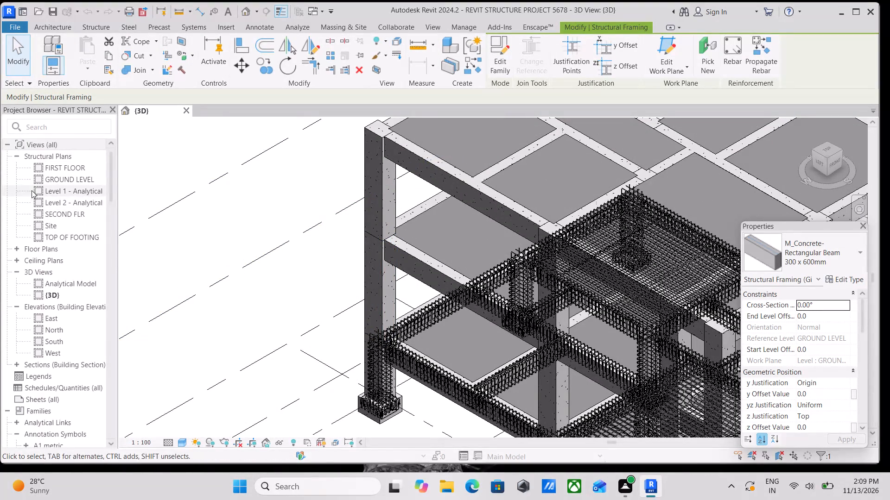
# Open the GROUND LEVEL structural plan and examine the slab and beam reinforcement layout from grid A to grid G.
pyautogui.doubleClick(37, 182)
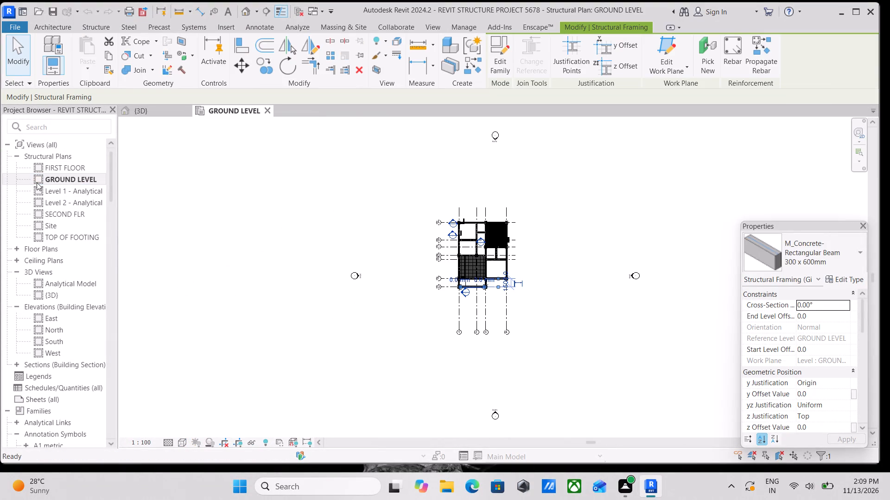
pyautogui.scroll(5, 454, 241)
pyautogui.scroll(7, 514, 245)
pyautogui.moveTo(481, 251); pyautogui.dragTo(430, 301, button='middle')
pyautogui.scroll(2, 430, 301)
pyautogui.moveTo(434, 273); pyautogui.dragTo(359, 332, button='middle')
pyautogui.moveTo(389, 299); pyautogui.dragTo(345, 331, button='middle')
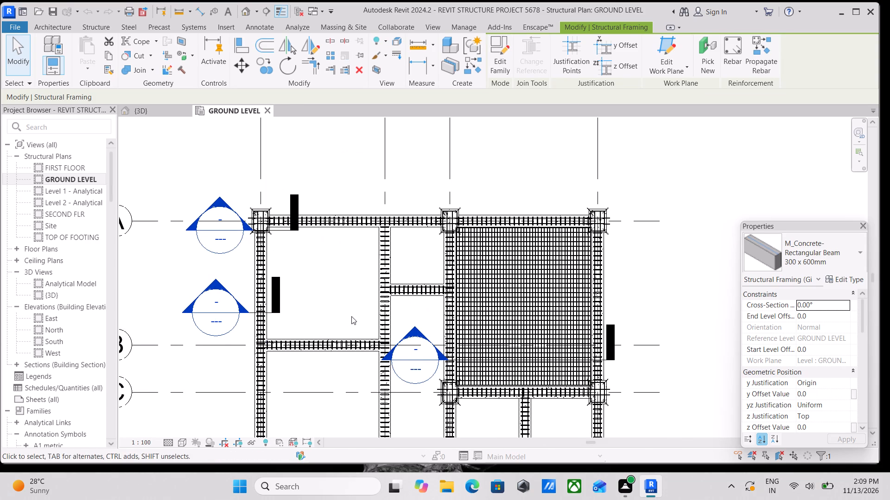
pyautogui.scroll(-2, 351, 316)
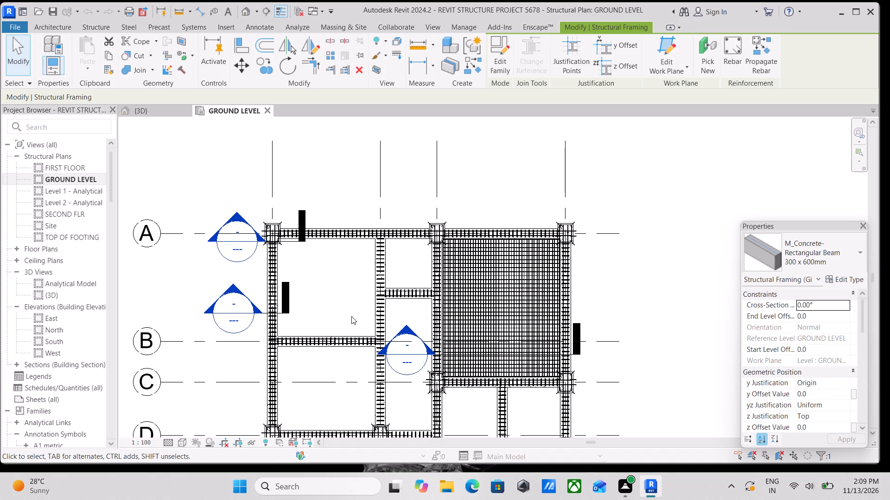
pyautogui.scroll(-2, 401, 280)
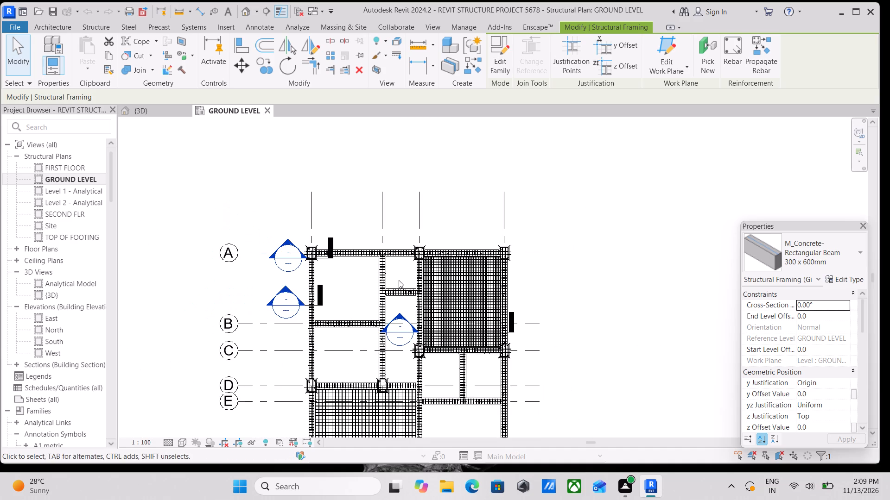
pyautogui.scroll(-1, 399, 280)
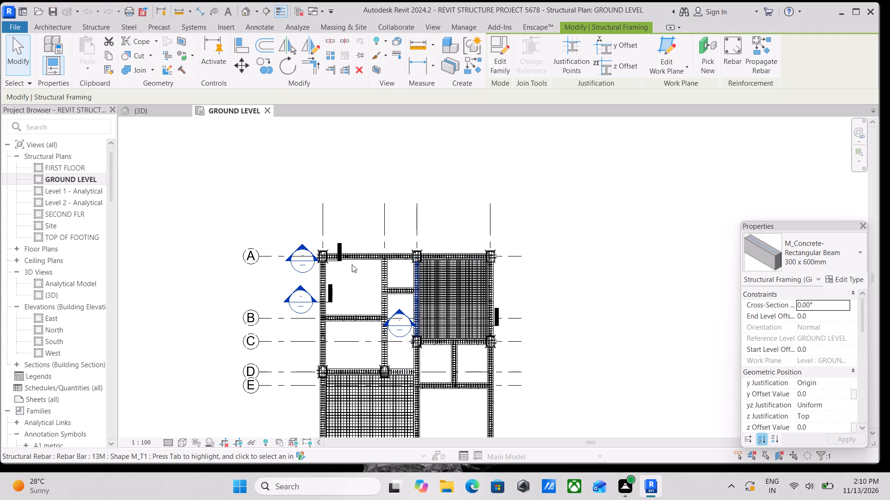
pyautogui.scroll(2, 381, 272)
pyautogui.scroll(2, 348, 322)
pyautogui.moveTo(343, 315); pyautogui.dragTo(343, 269, button='middle')
pyautogui.scroll(-3, 347, 248)
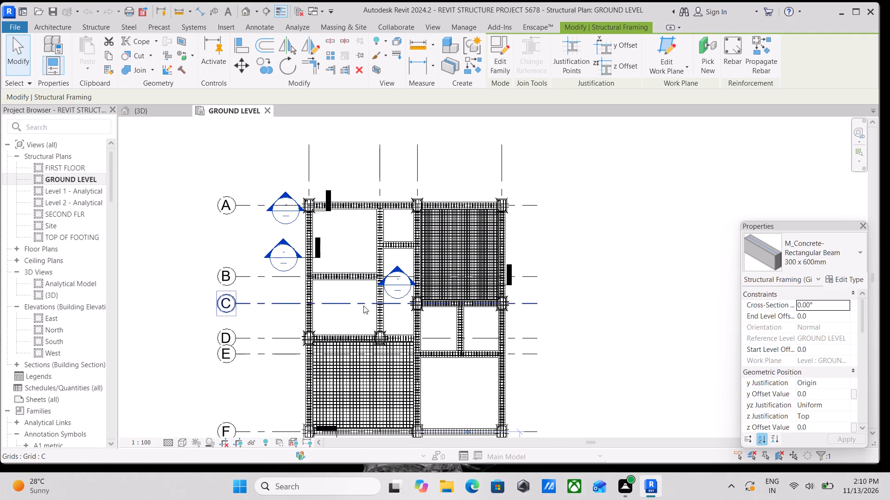
pyautogui.scroll(-1, 363, 306)
pyautogui.moveTo(363, 306); pyautogui.dragTo(366, 232, button='middle')
pyautogui.moveTo(378, 304); pyautogui.dragTo(365, 287, button='middle')
pyautogui.scroll(3, 330, 350)
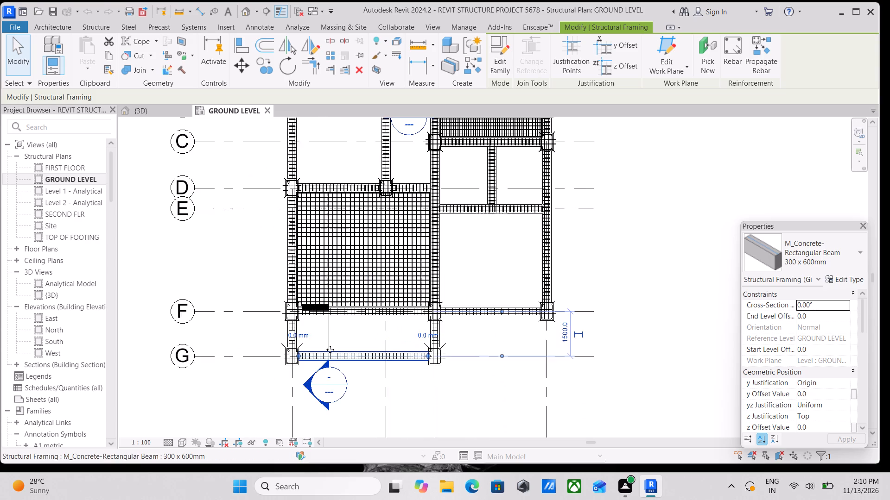
# Open the section view whose mark lies just beyond grid G, cutting through the reinforced slab between grids D and F.
pyautogui.scroll(8, 329, 344)
pyautogui.moveTo(330, 302); pyautogui.dragTo(341, 312, button='middle')
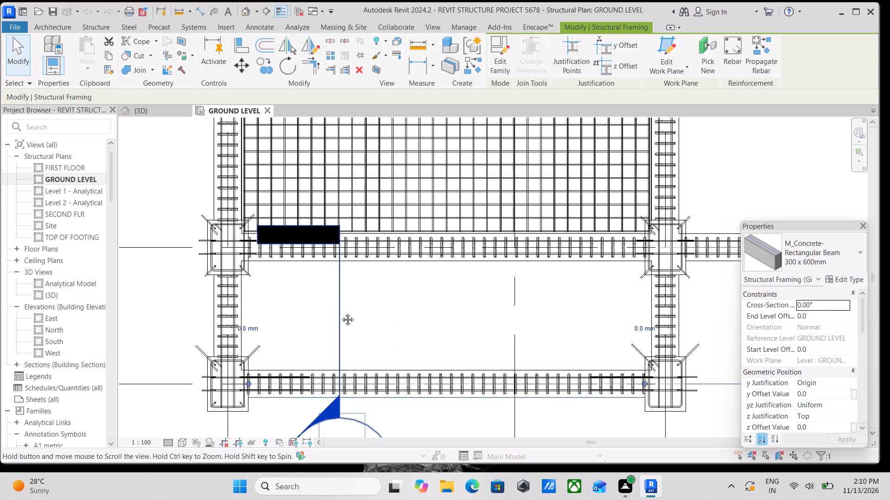
pyautogui.moveTo(341, 312); pyautogui.dragTo(348, 320, button='middle')
pyautogui.scroll(-3, 348, 320)
pyautogui.moveTo(348, 320); pyautogui.dragTo(364, 351, button='middle')
pyautogui.scroll(1, 329, 381)
pyautogui.moveTo(329, 380); pyautogui.dragTo(326, 375, button='middle')
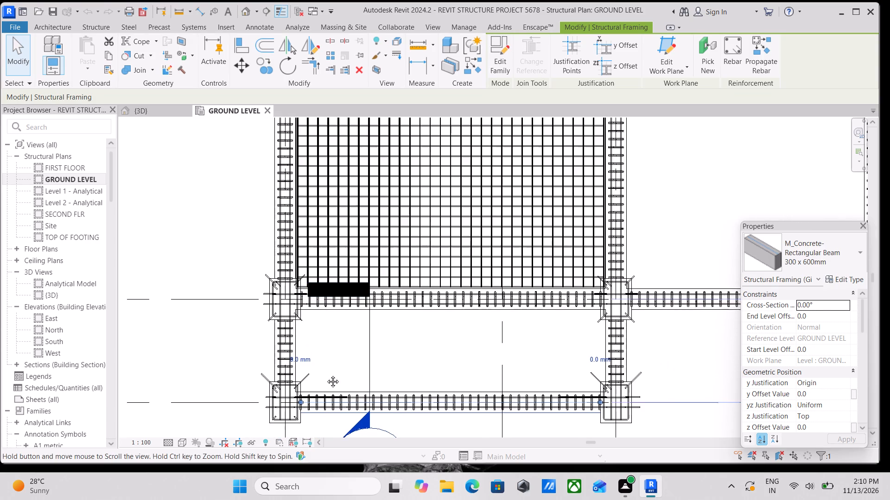
pyautogui.moveTo(326, 375); pyautogui.dragTo(342, 246, button='middle')
pyautogui.click(335, 330)
pyautogui.rightClick(335, 330)
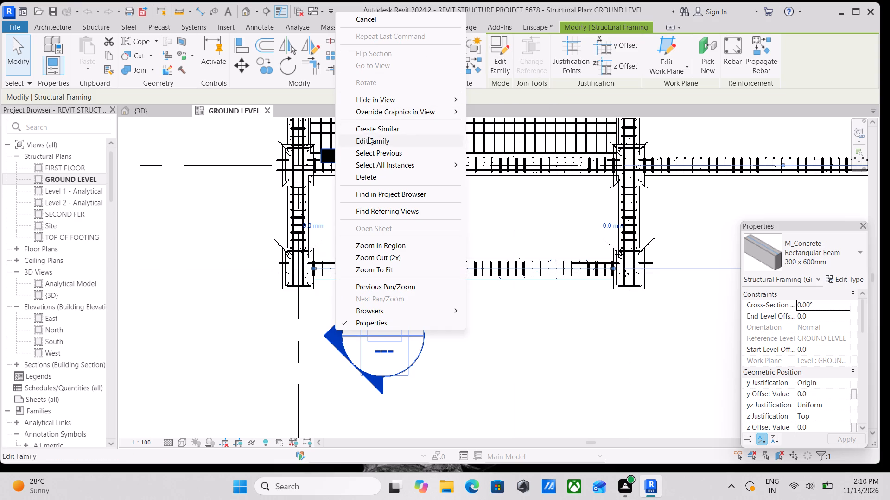
pyautogui.tripleClick(329, 333)
# Check the view visibility states of the straight 13M bar set running lengthwise through the slab in Section 3.
pyautogui.moveTo(486, 353); pyautogui.dragTo(483, 350, button='middle')
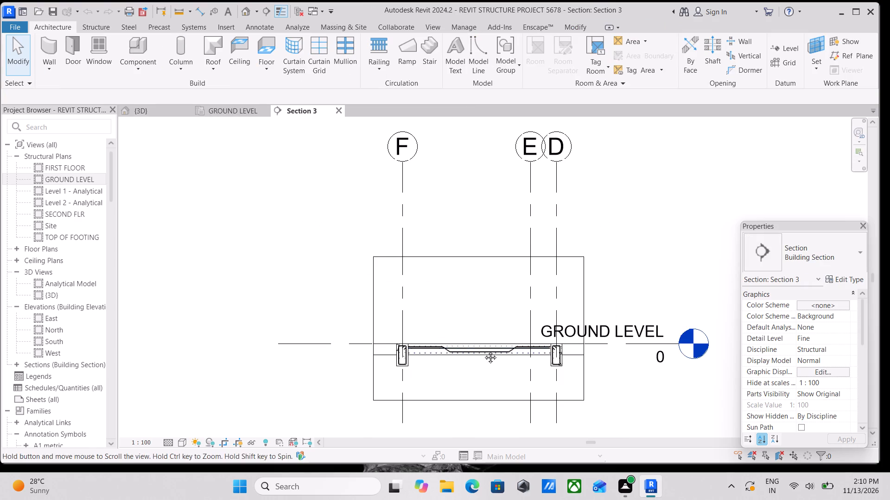
pyautogui.moveTo(483, 350); pyautogui.dragTo(469, 326, button='middle')
pyautogui.scroll(11, 469, 325)
pyautogui.click(464, 309)
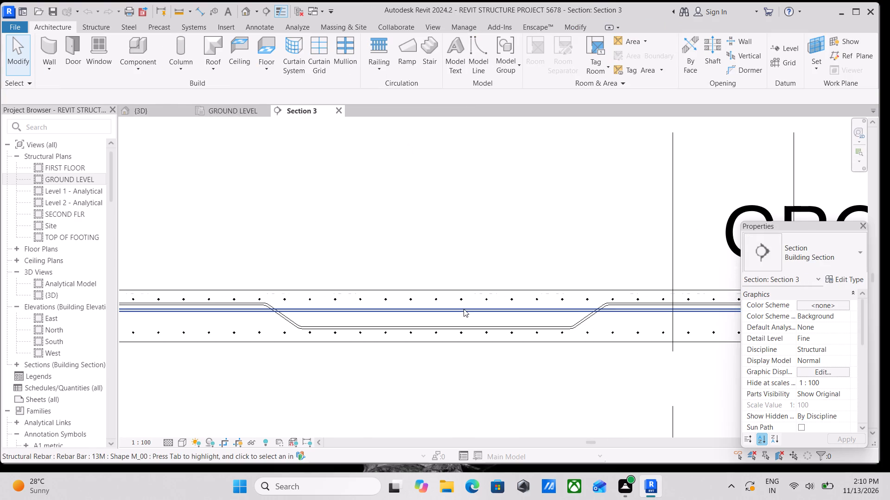
pyautogui.scroll(-2, 803, 387)
pyautogui.scroll(2, 803, 387)
pyautogui.scroll(-2, 807, 376)
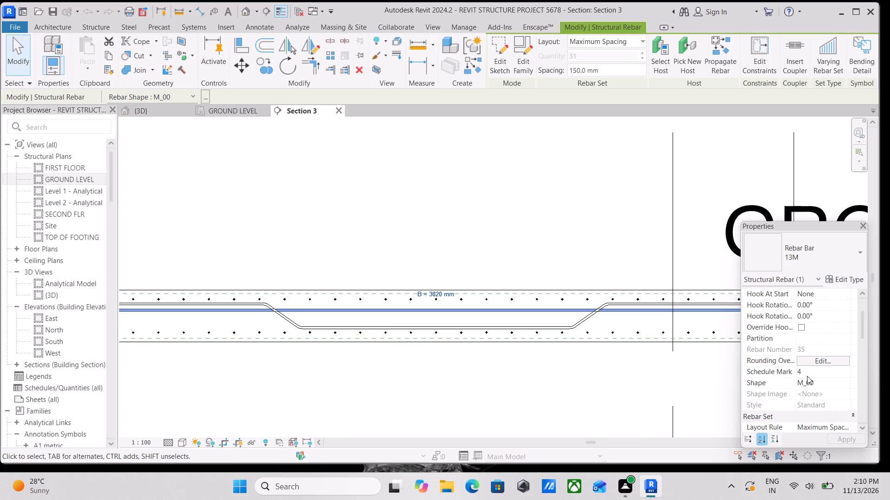
pyautogui.scroll(-3, 819, 370)
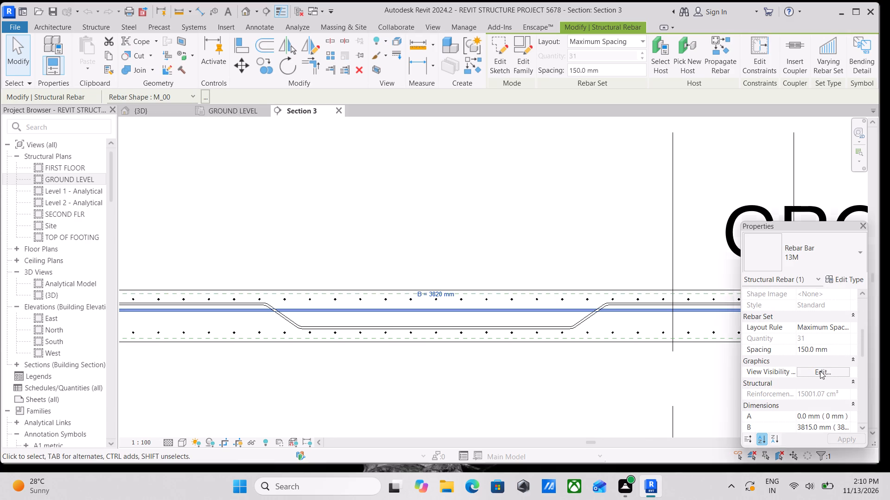
pyautogui.click(820, 371)
pyautogui.click(796, 447)
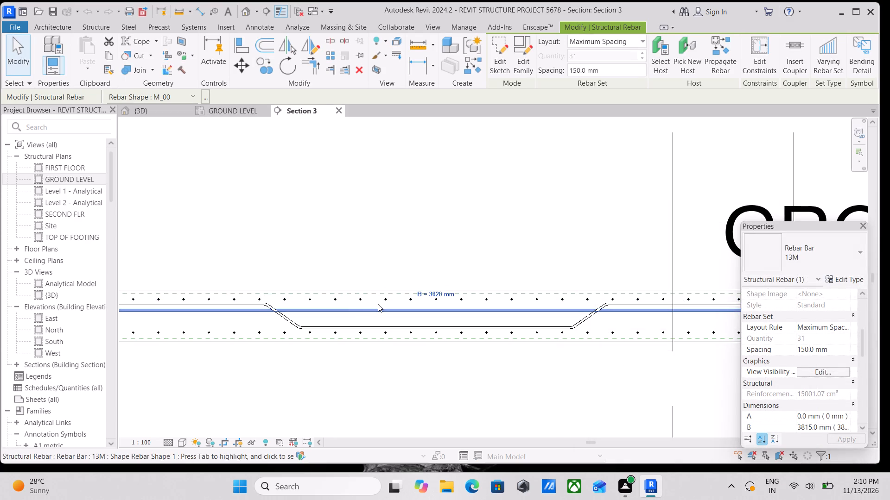
# Check the view visibility states of the upper 13M bar set seen end-on in the slab section.
pyautogui.click(382, 301)
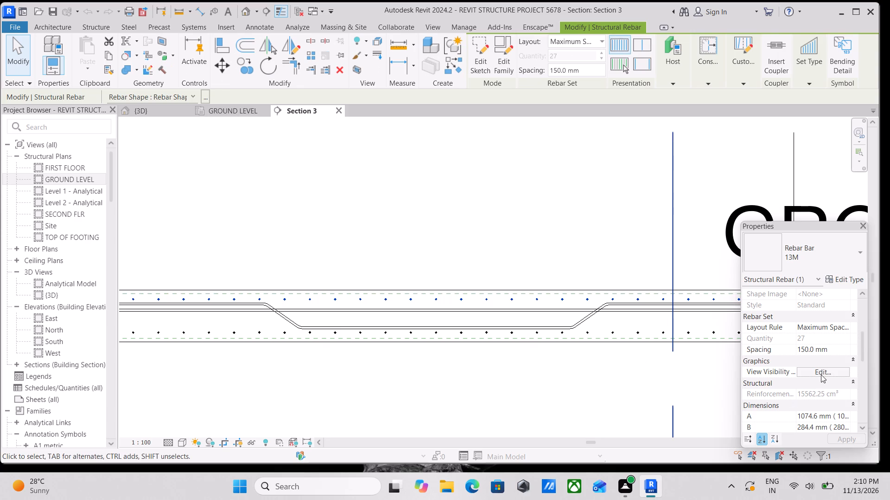
pyautogui.click(821, 375)
pyautogui.click(789, 450)
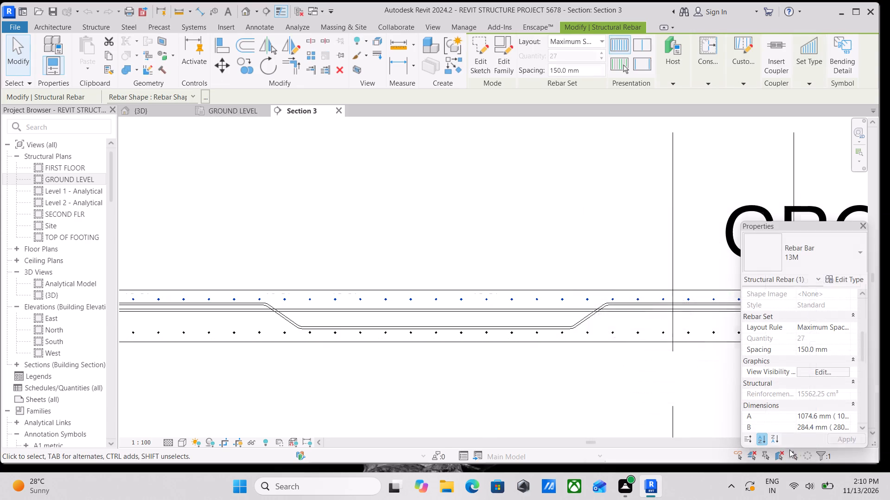
# Set the lower 13M bar set seen end-on in the slab section to show unobscured in the {3D} view.
pyautogui.click(510, 334)
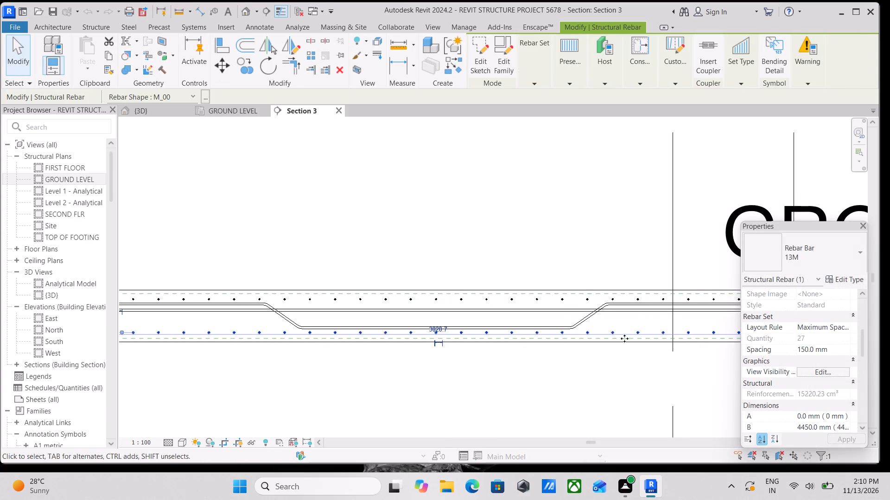
pyautogui.click(817, 369)
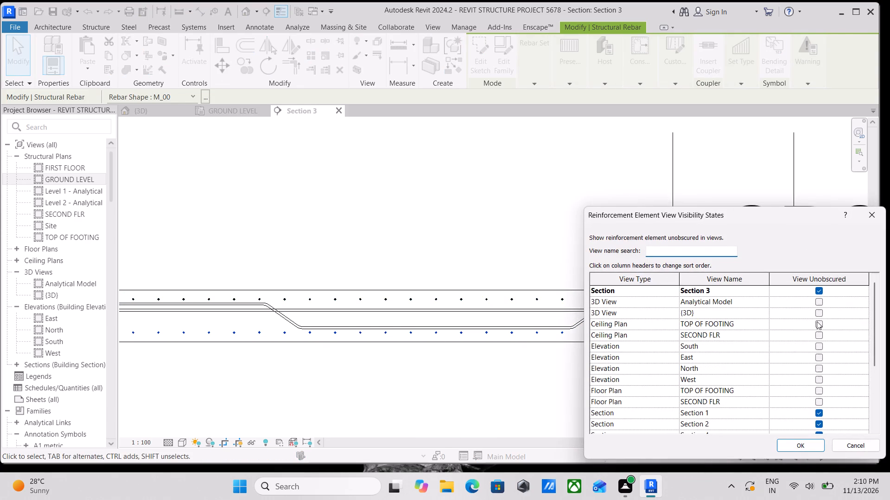
pyautogui.click(821, 313)
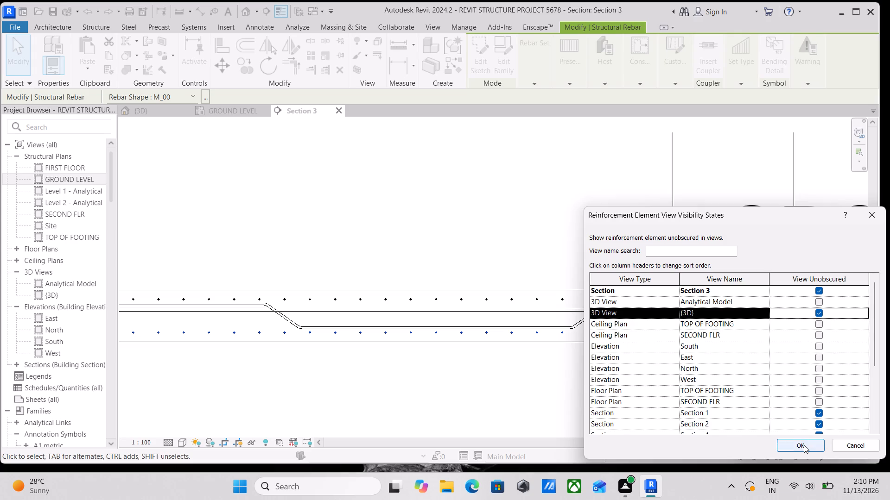
pyautogui.click(804, 445)
# Check the view visibility states of the straight 13M bar set running lengthwise through the slab in Section 3.
pyautogui.scroll(-3, 637, 333)
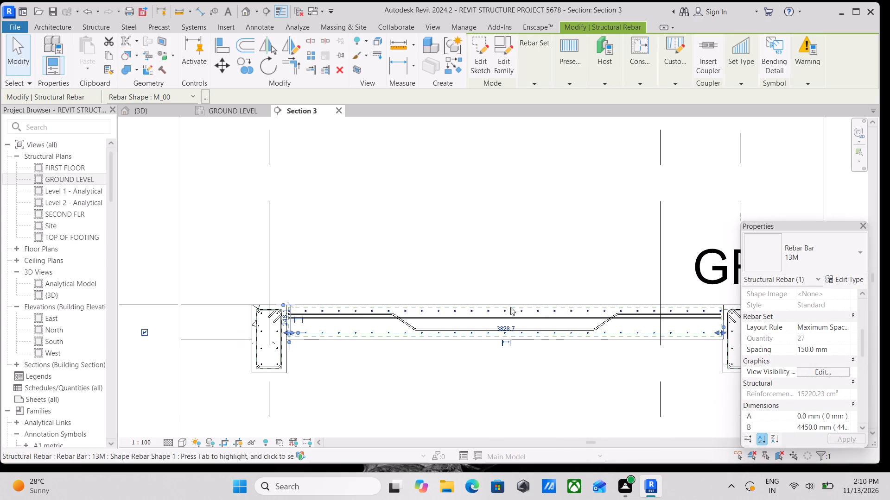
pyautogui.click(467, 315)
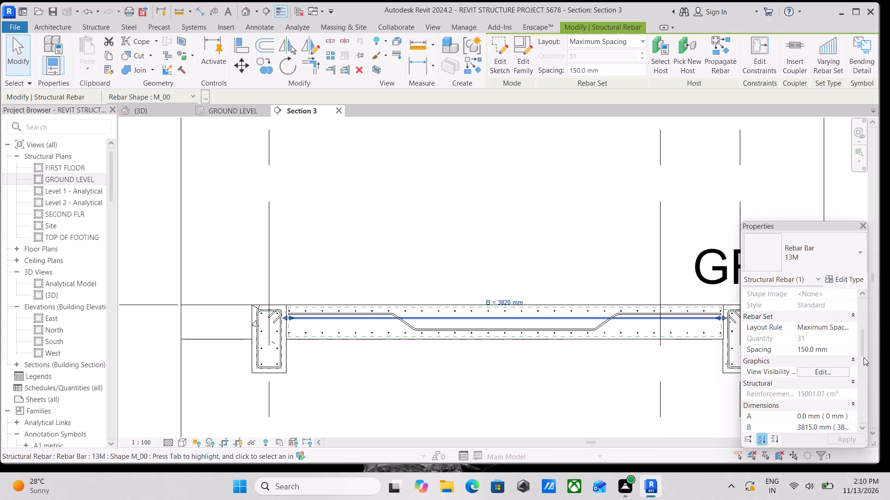
pyautogui.click(825, 372)
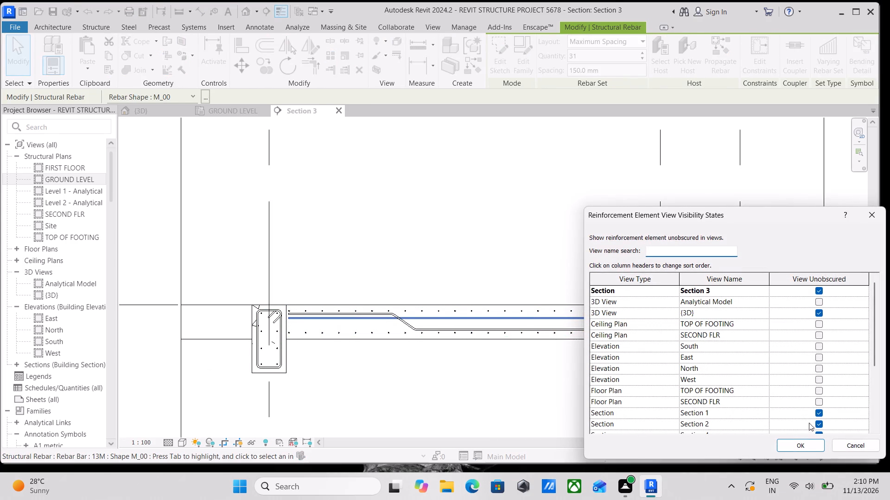
pyautogui.click(803, 443)
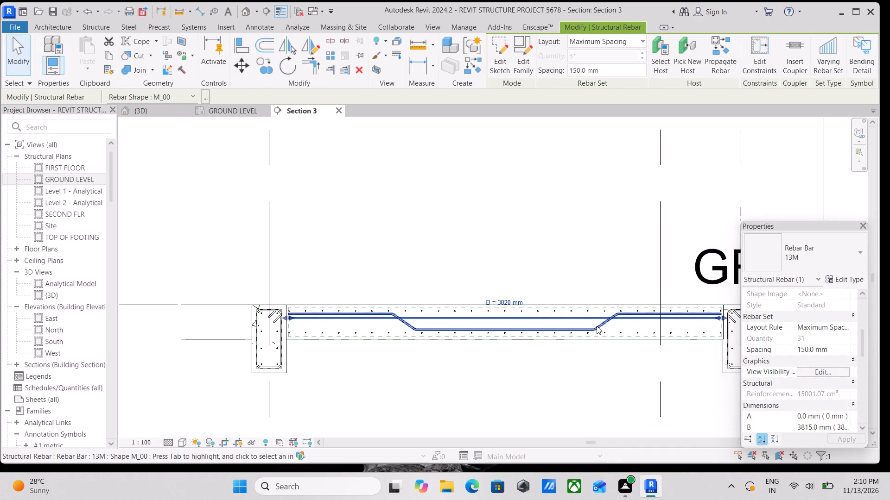
# Check the view visibility states of the cranked 13M bar set in the Section 3 slab.
pyautogui.click(597, 325)
pyautogui.click(834, 369)
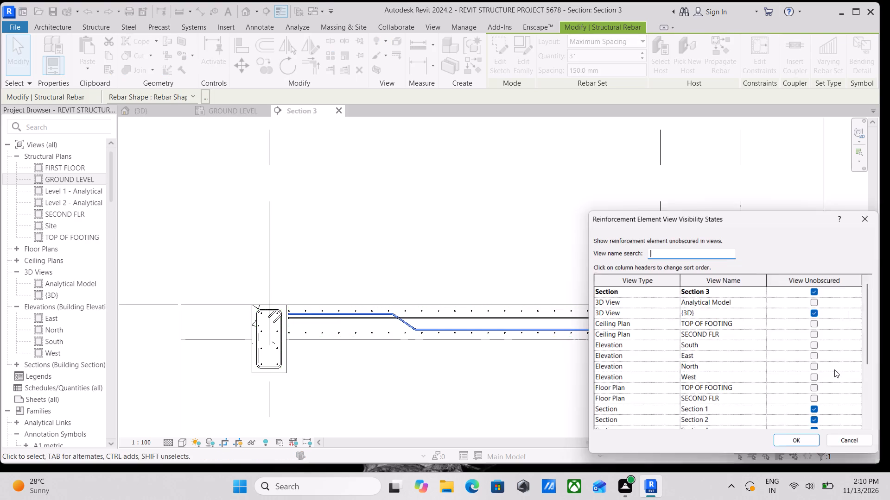
pyautogui.click(807, 443)
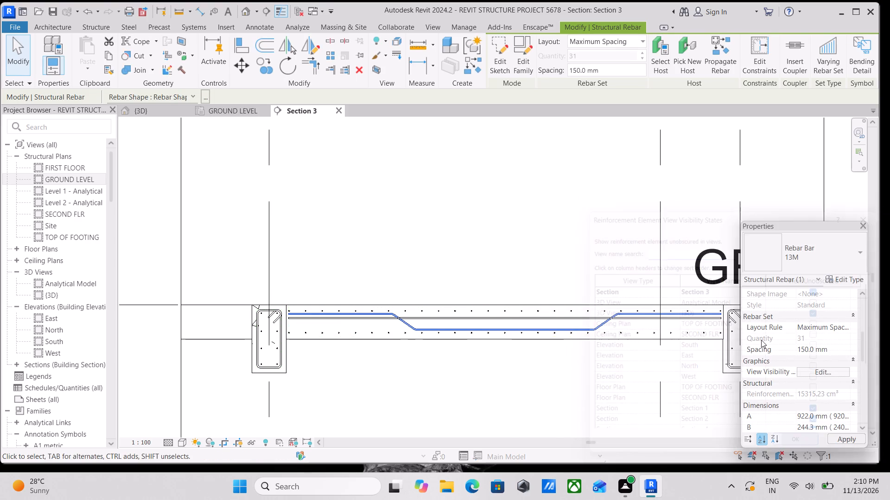
# In the GROUND LEVEL plan, extend Section 3's near crop boundary from between grids F and G to just beyond grid G.
pyautogui.click(218, 111)
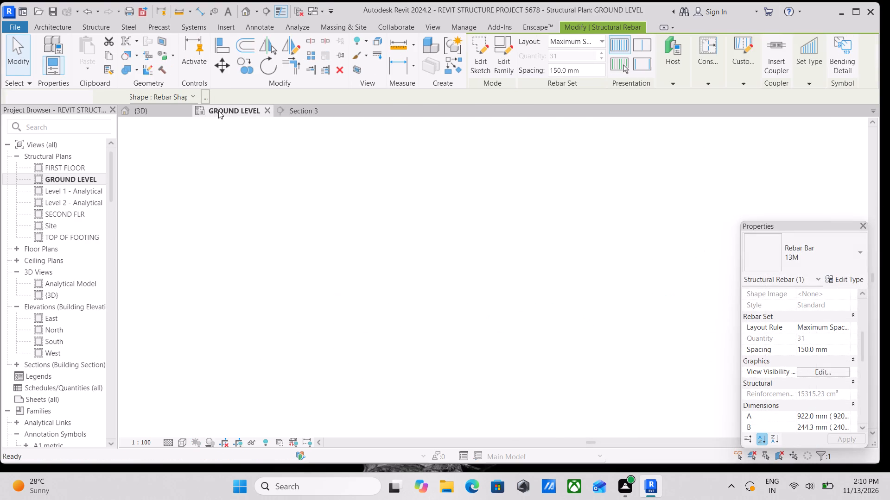
pyautogui.scroll(-1, 527, 274)
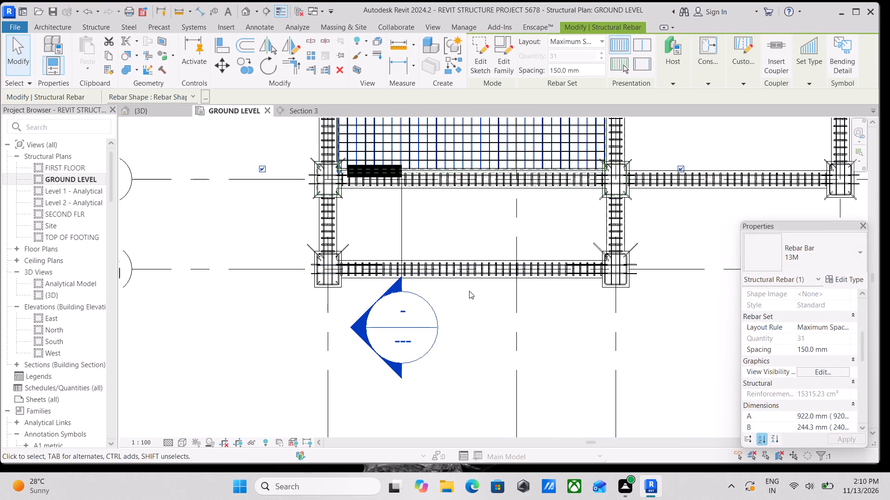
pyautogui.scroll(-2, 456, 299)
pyautogui.click(411, 316)
pyautogui.scroll(1, 415, 254)
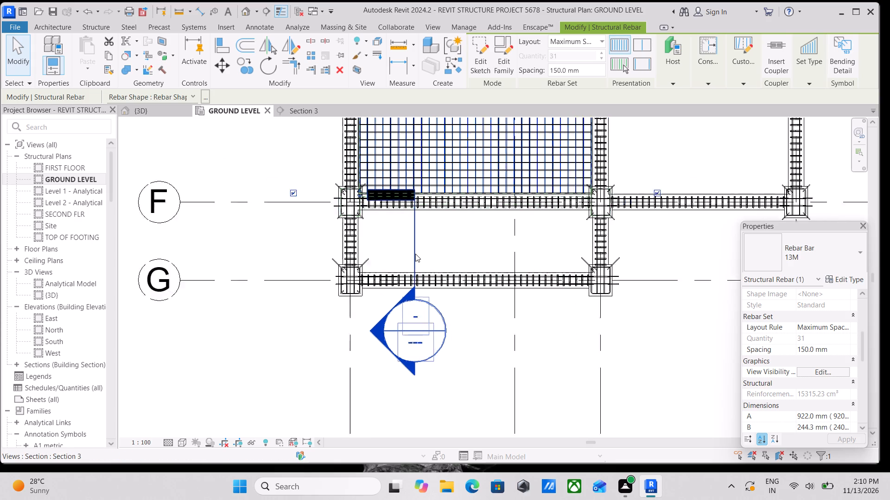
pyautogui.scroll(2, 415, 254)
pyautogui.moveTo(415, 254); pyautogui.dragTo(429, 269, button='middle')
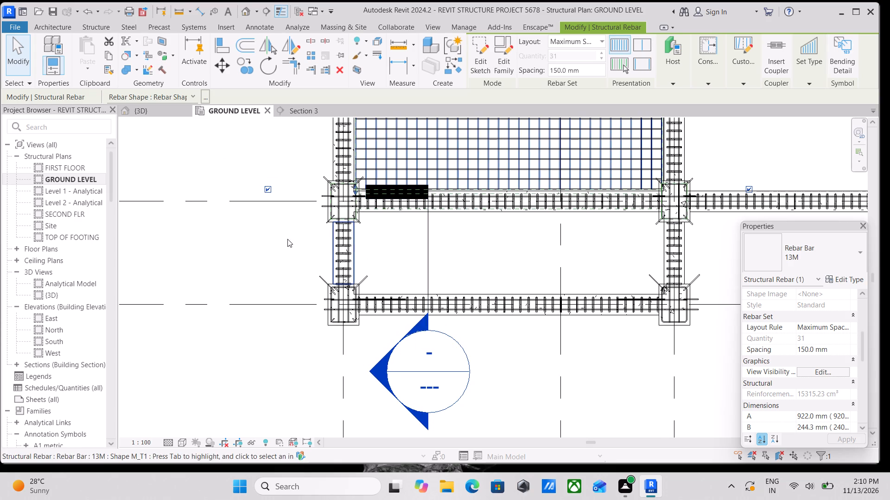
pyautogui.click(422, 256)
pyautogui.click(429, 255)
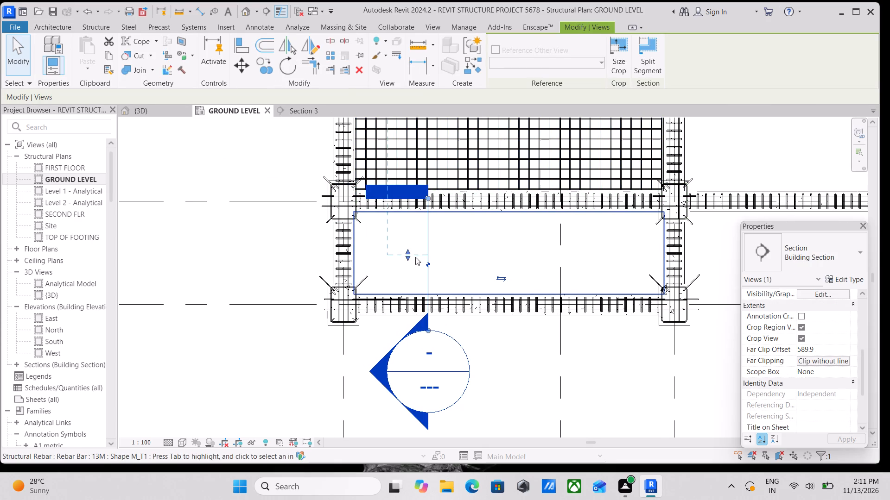
pyautogui.moveTo(404, 254); pyautogui.dragTo(403, 319)
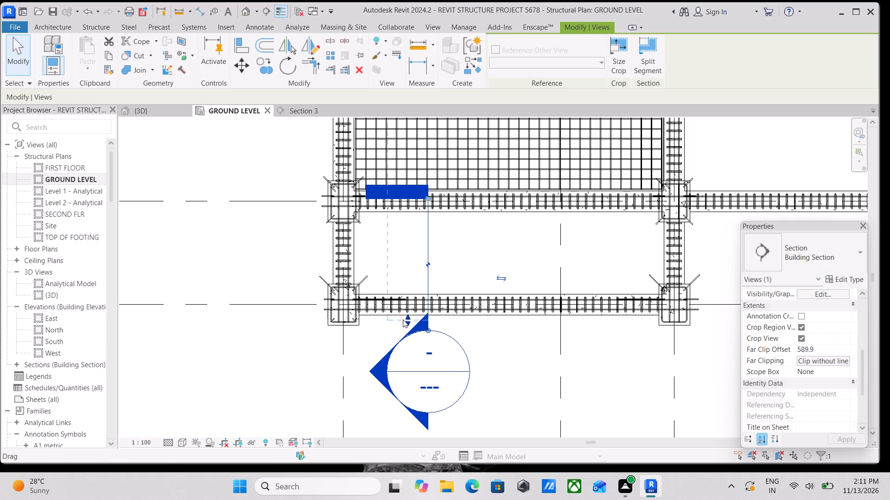
# Pull Section 3's opposite crop boundary back from beyond grid D to the beam on grid F.
pyautogui.moveTo(438, 245); pyautogui.dragTo(443, 269, button='middle')
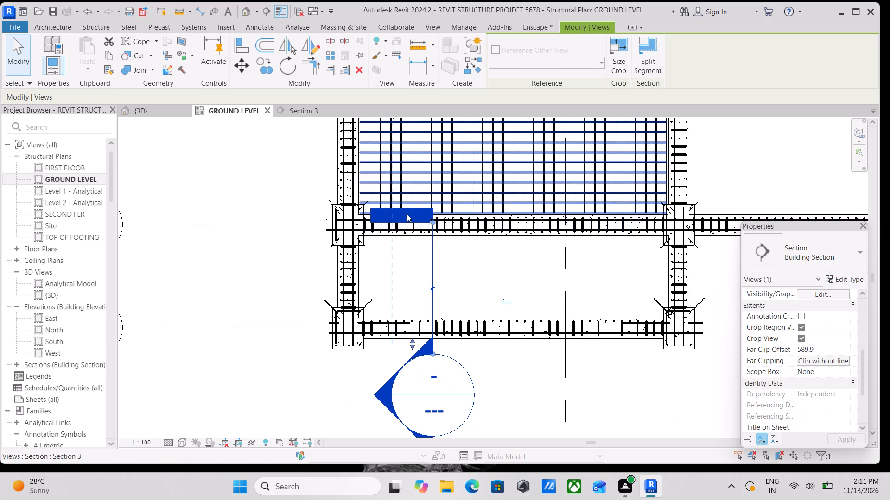
pyautogui.scroll(7, 407, 214)
pyautogui.scroll(-7, 367, 162)
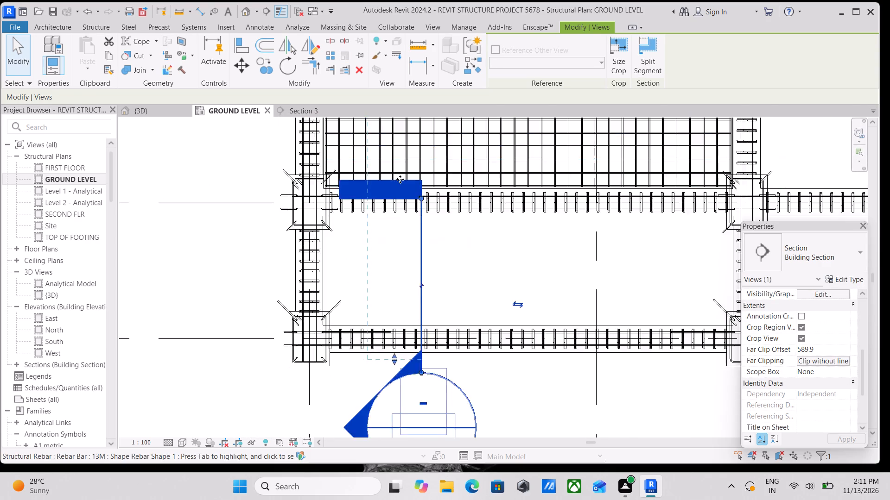
pyautogui.scroll(-8, 400, 179)
pyautogui.moveTo(400, 181); pyautogui.dragTo(417, 287, button='middle')
pyautogui.scroll(3, 427, 194)
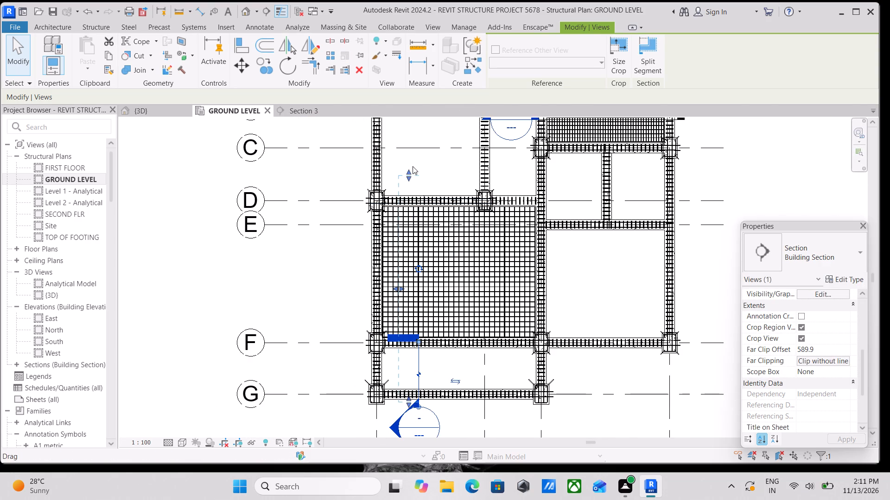
pyautogui.moveTo(408, 173); pyautogui.dragTo(437, 337)
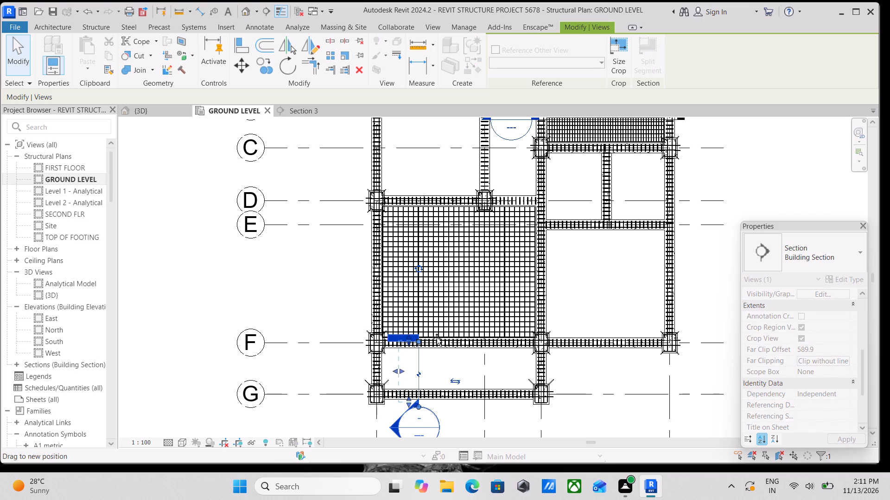
pyautogui.moveTo(437, 337); pyautogui.dragTo(437, 338)
pyautogui.scroll(9, 446, 351)
pyautogui.moveTo(403, 336); pyautogui.dragTo(468, 284, button='middle')
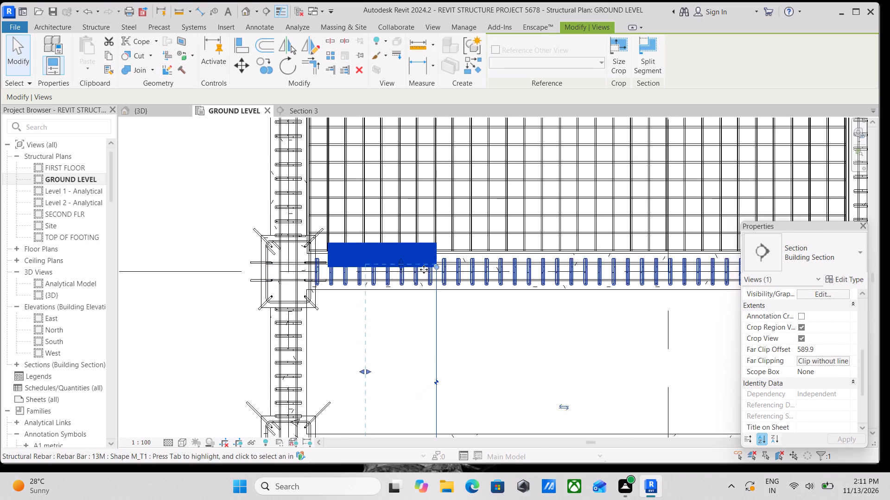
pyautogui.moveTo(400, 266); pyautogui.dragTo(400, 277)
# Fine-tune Section 3's crop boundary and section line end at the grid F beam, shifting both slightly toward grid G.
pyautogui.scroll(-3, 485, 332)
pyautogui.moveTo(485, 332); pyautogui.dragTo(459, 271, button='middle')
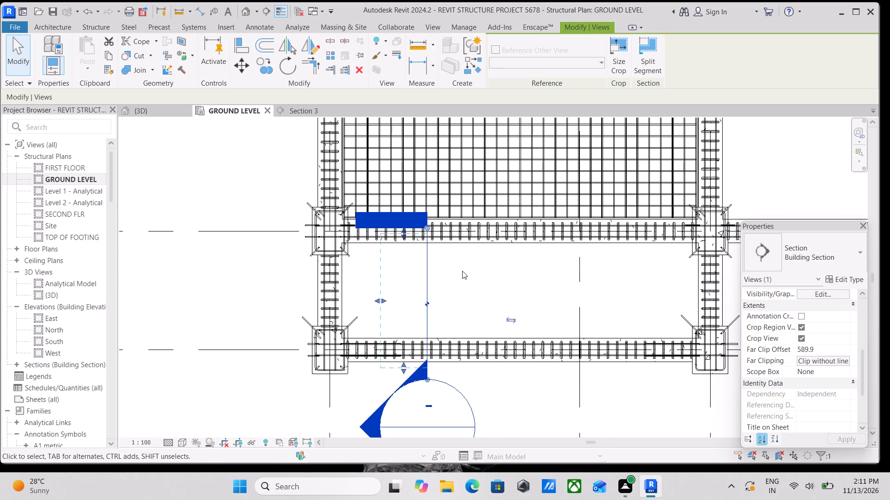
pyautogui.scroll(-3, 463, 292)
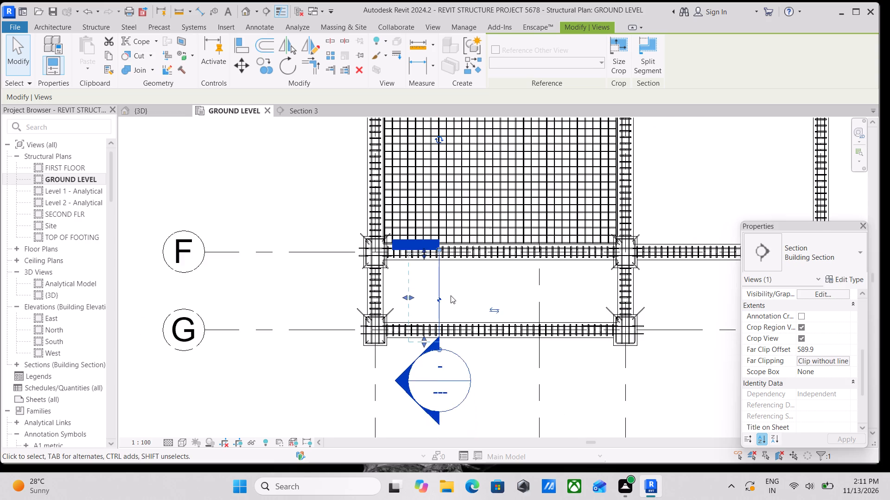
pyautogui.scroll(8, 444, 300)
pyautogui.scroll(-3, 433, 272)
pyautogui.moveTo(433, 272); pyautogui.dragTo(459, 325, button='middle')
pyautogui.scroll(1, 459, 325)
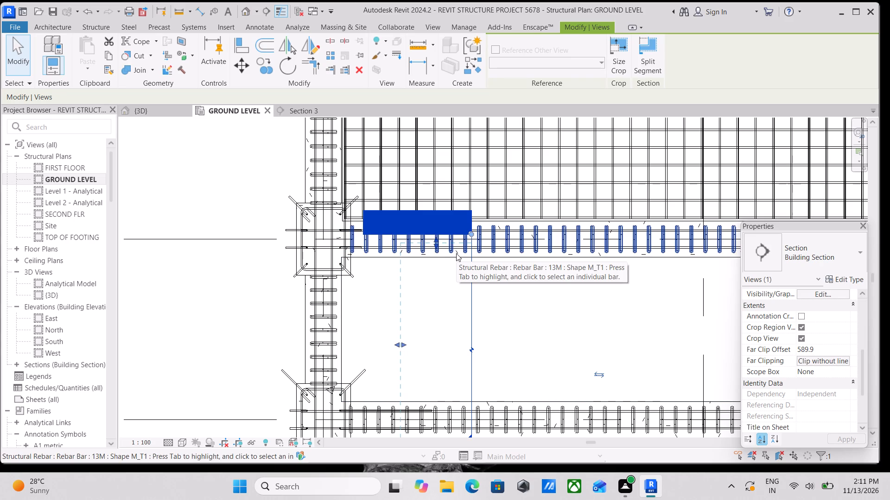
pyautogui.scroll(2, 459, 281)
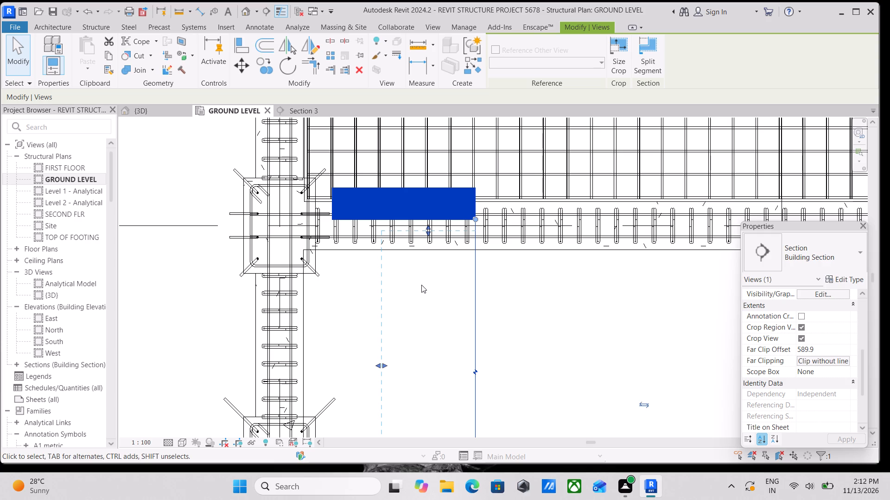
pyautogui.scroll(3, 448, 326)
pyautogui.scroll(-4, 445, 319)
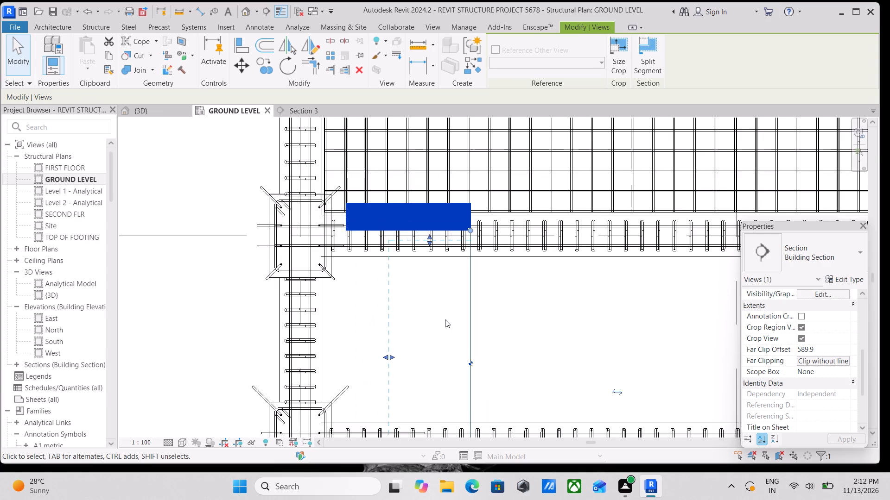
pyautogui.moveTo(445, 319); pyautogui.dragTo(441, 353, button='middle')
pyautogui.scroll(3, 427, 279)
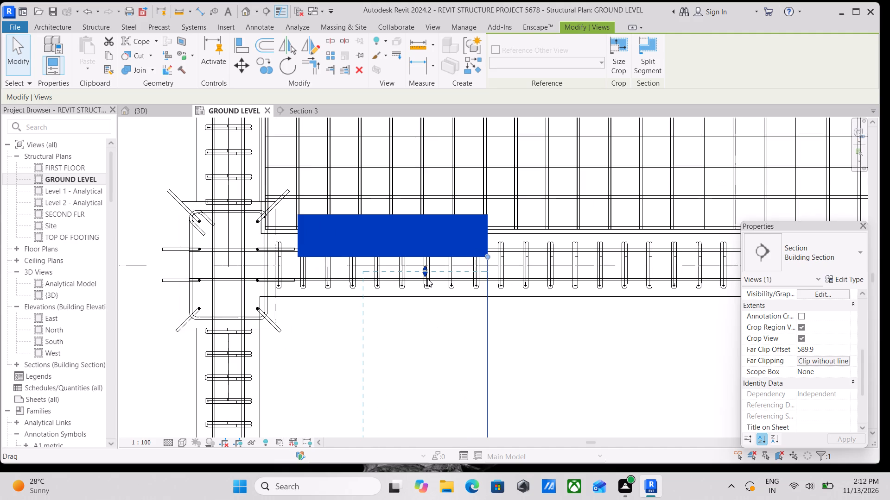
pyautogui.moveTo(426, 275); pyautogui.dragTo(426, 292)
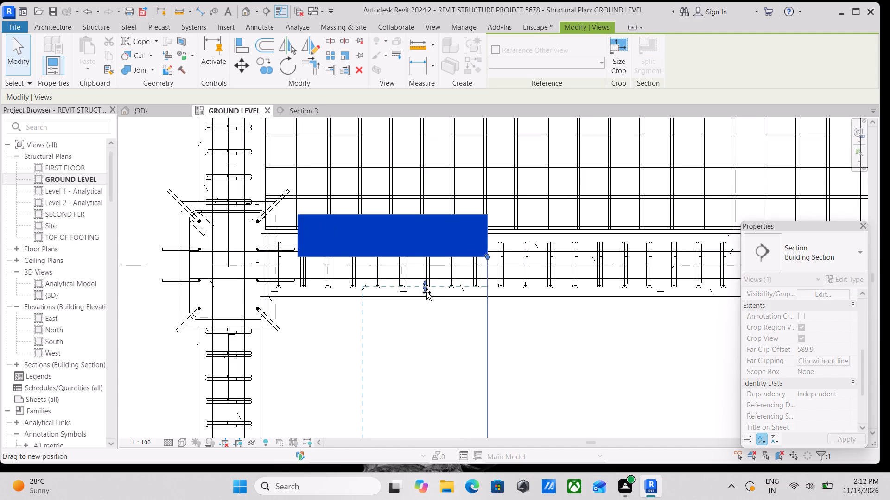
pyautogui.moveTo(426, 292); pyautogui.dragTo(426, 293)
pyautogui.moveTo(488, 256); pyautogui.dragTo(489, 279)
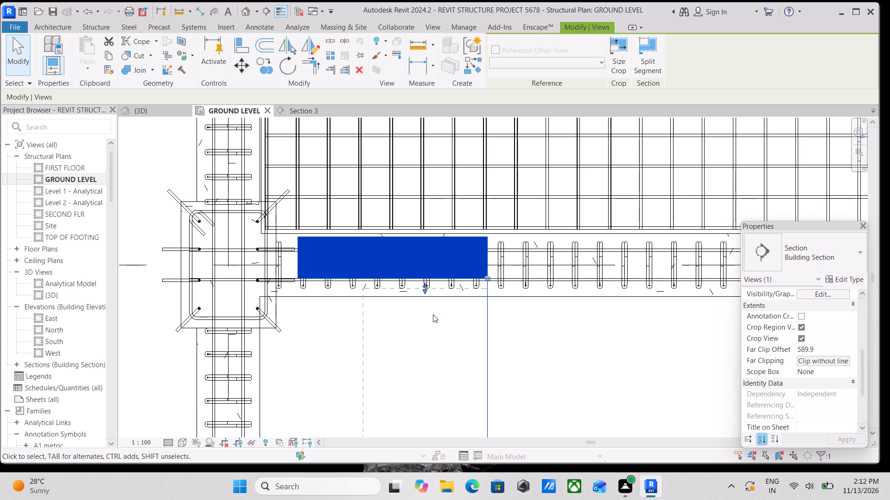
# Pull Section 3's other crop boundary back from beyond grid G onto the beam along grid G.
pyautogui.scroll(-3, 433, 313)
pyautogui.moveTo(431, 332); pyautogui.dragTo(444, 206, button='middle')
pyautogui.moveTo(459, 281); pyautogui.dragTo(507, 198, button='middle')
pyautogui.scroll(-1, 507, 198)
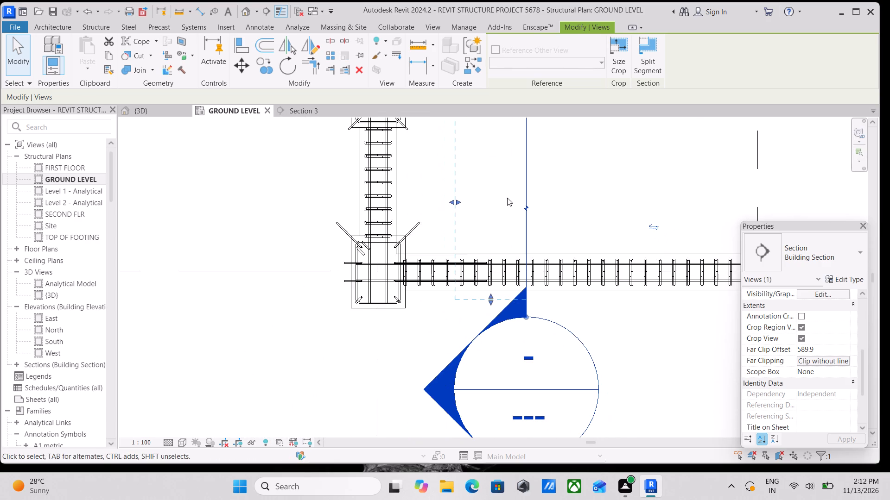
pyautogui.scroll(3, 506, 260)
pyautogui.moveTo(482, 312); pyautogui.dragTo(480, 290)
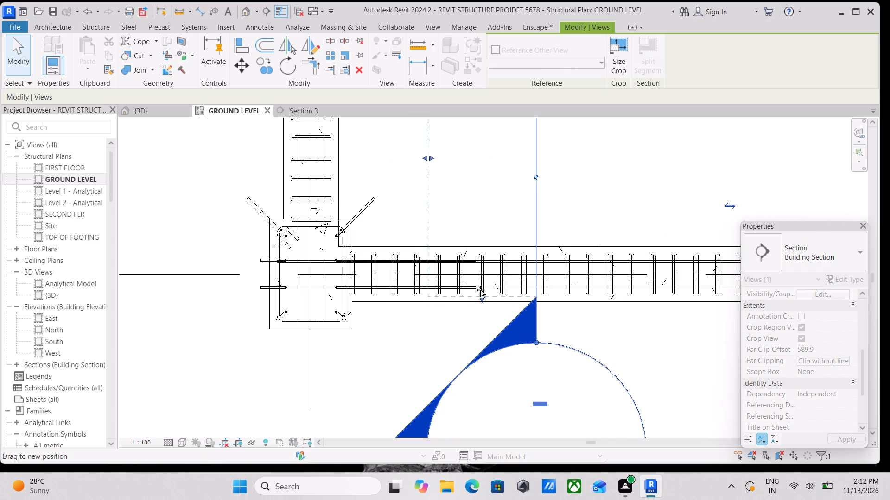
pyautogui.moveTo(480, 290); pyautogui.dragTo(486, 264)
pyautogui.click(487, 253)
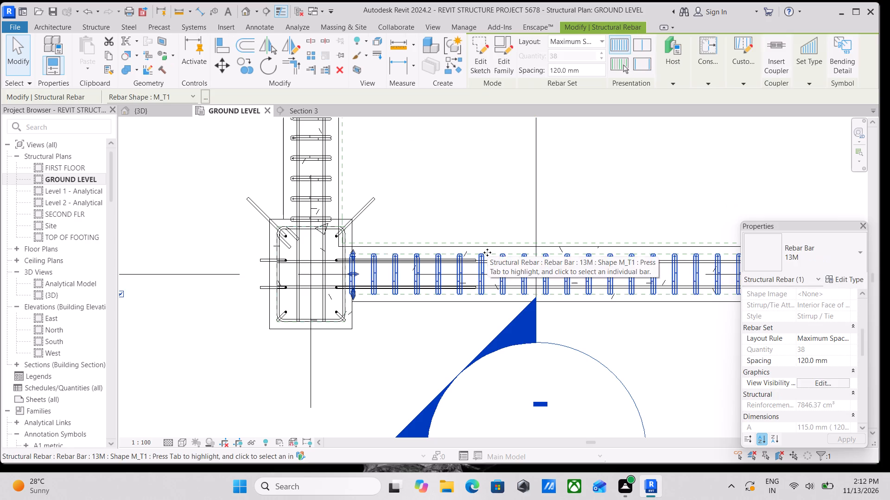
# Reselect the Section 3 line between grids F and G and open its section view.
pyautogui.scroll(-3, 528, 299)
pyautogui.scroll(-1, 535, 230)
pyautogui.moveTo(535, 230); pyautogui.dragTo(549, 316, button='middle')
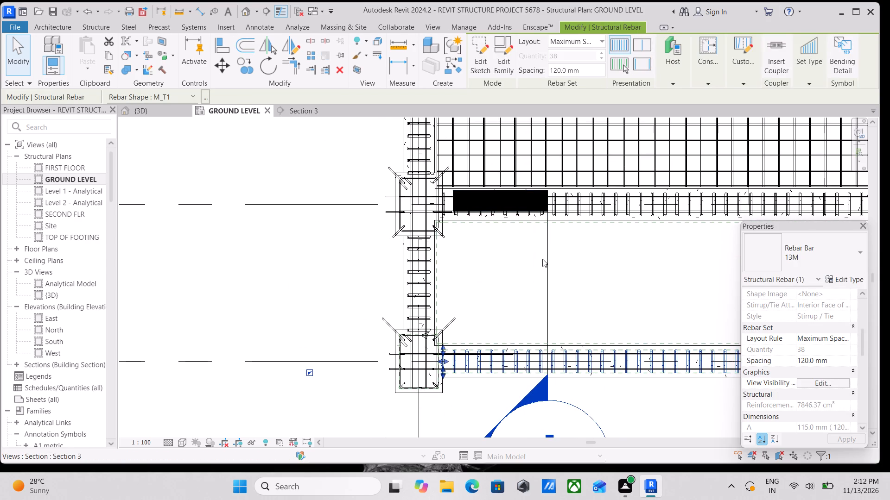
pyautogui.click(549, 260)
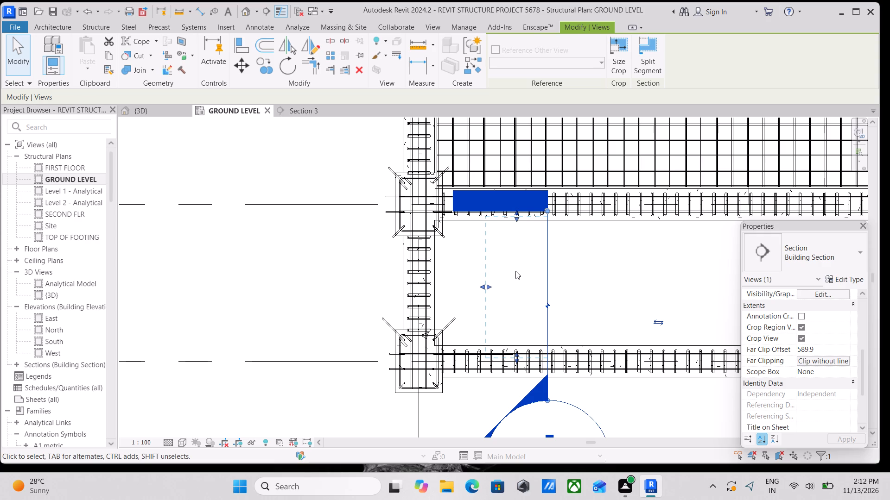
pyautogui.scroll(3, 515, 271)
pyautogui.scroll(-1, 488, 256)
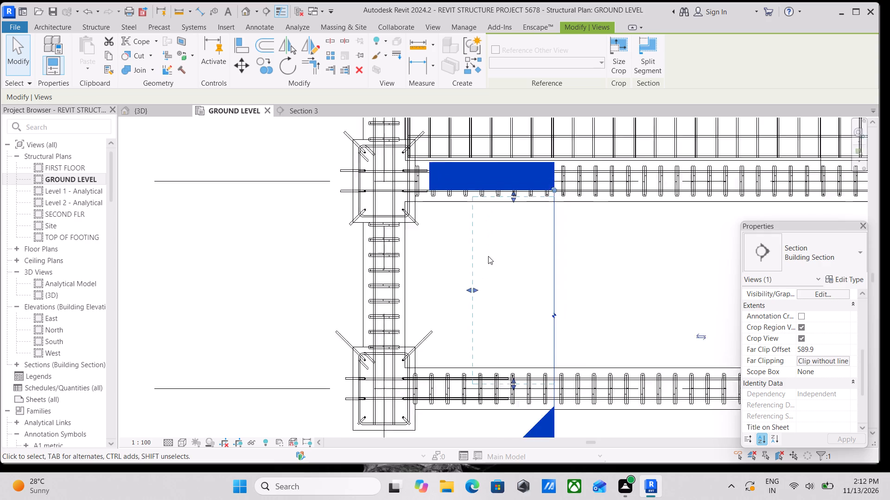
pyautogui.scroll(-1, 488, 256)
pyautogui.moveTo(488, 256); pyautogui.dragTo(487, 284, button='middle')
pyautogui.rightClick(472, 299)
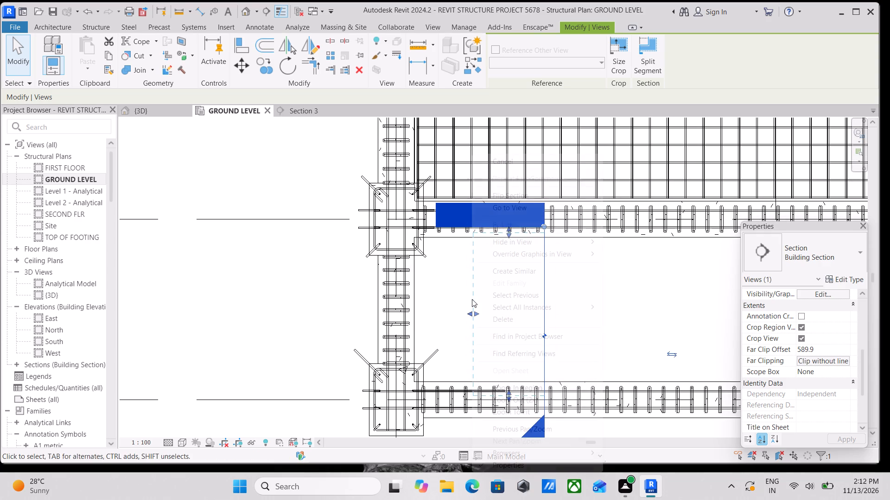
pyautogui.click(498, 209)
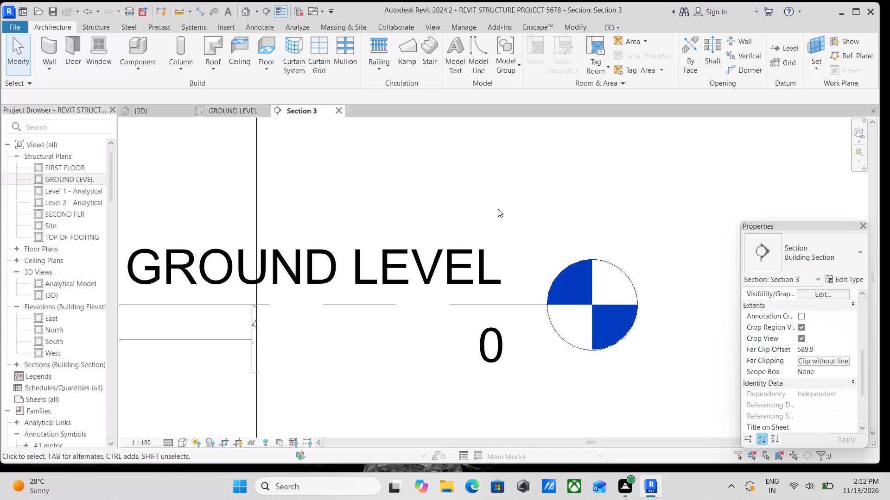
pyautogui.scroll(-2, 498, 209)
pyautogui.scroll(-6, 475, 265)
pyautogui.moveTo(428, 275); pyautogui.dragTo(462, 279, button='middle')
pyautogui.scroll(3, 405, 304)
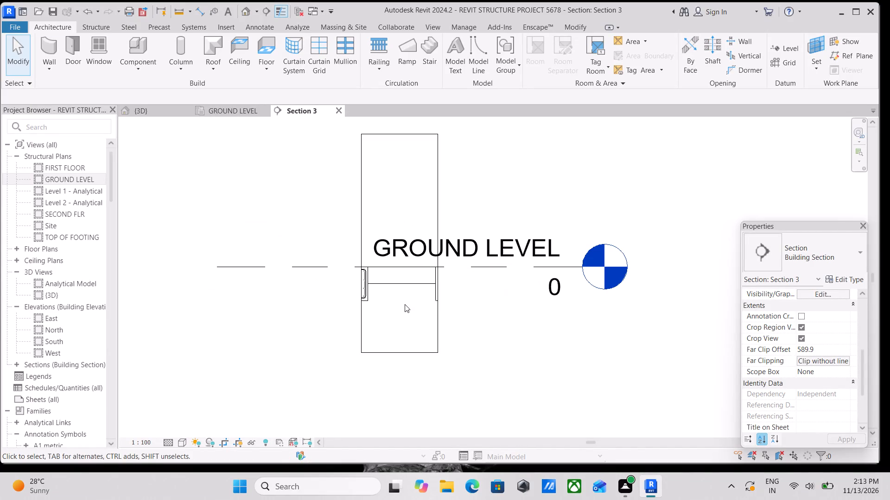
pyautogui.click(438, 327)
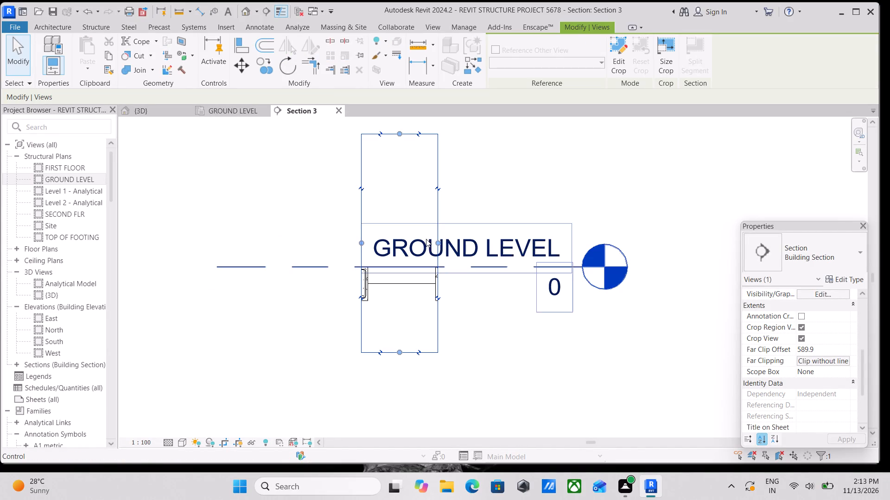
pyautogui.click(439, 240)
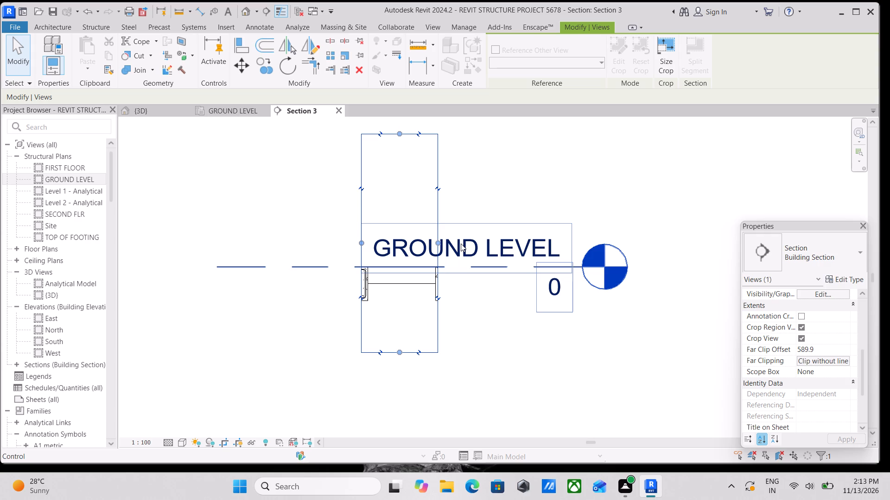
# Stretch the head end of the GROUND LEVEL line farther away from Section 3's crop region.
pyautogui.scroll(-3, 588, 260)
pyautogui.click(521, 264)
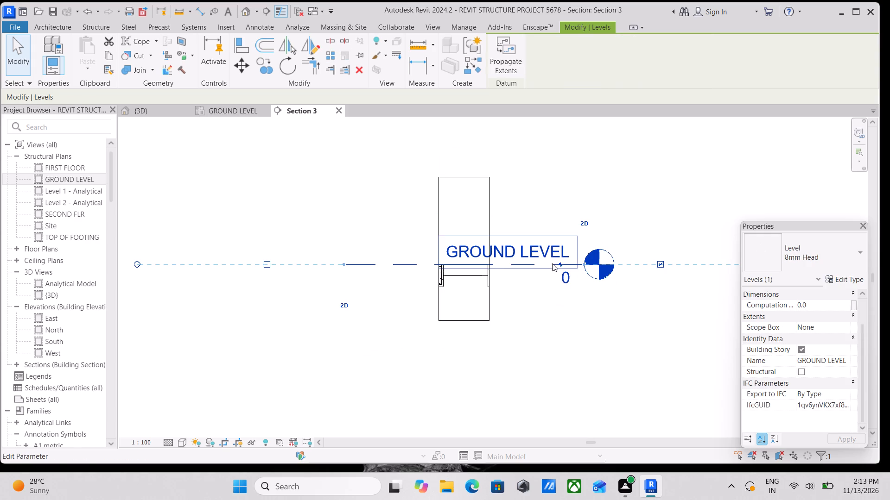
pyautogui.moveTo(583, 262); pyautogui.dragTo(594, 263)
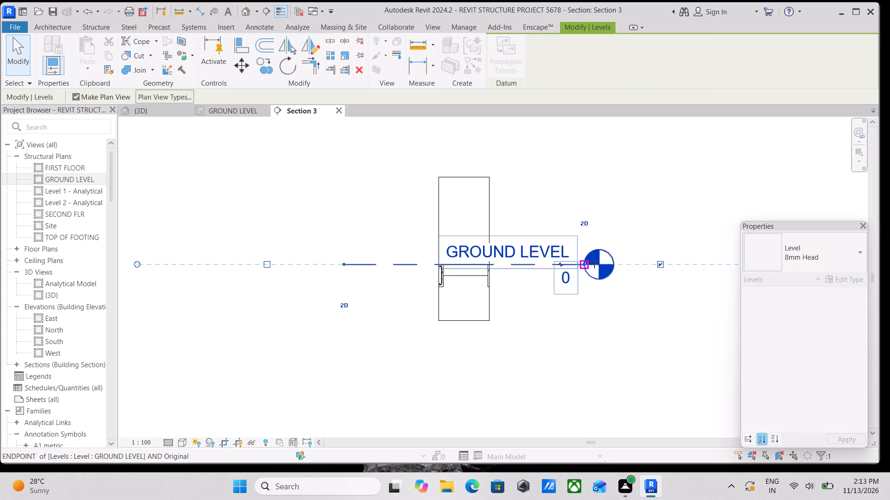
pyautogui.moveTo(594, 263); pyautogui.dragTo(648, 264)
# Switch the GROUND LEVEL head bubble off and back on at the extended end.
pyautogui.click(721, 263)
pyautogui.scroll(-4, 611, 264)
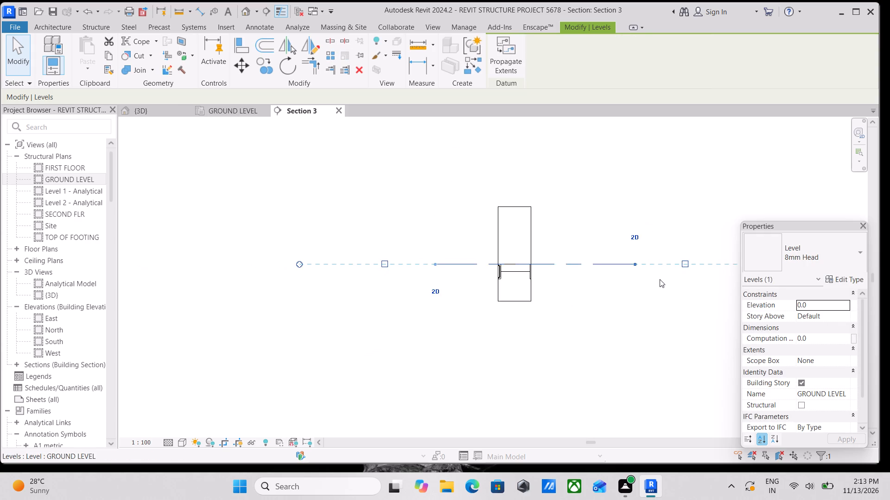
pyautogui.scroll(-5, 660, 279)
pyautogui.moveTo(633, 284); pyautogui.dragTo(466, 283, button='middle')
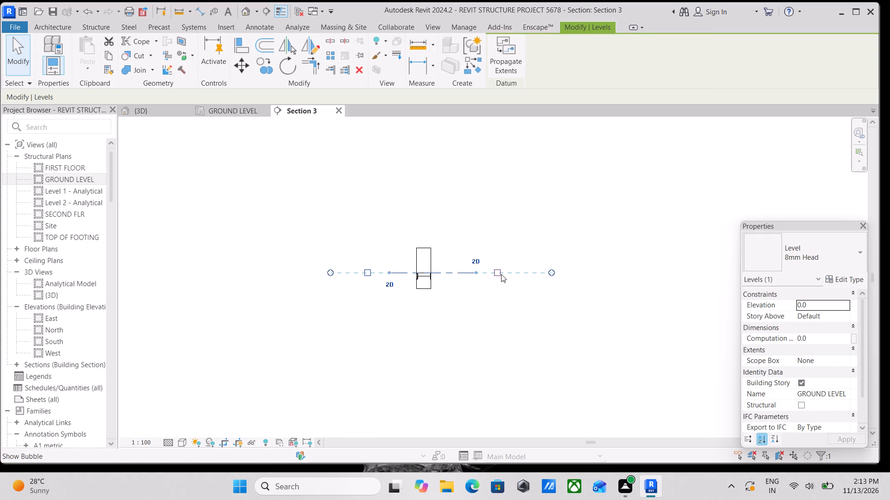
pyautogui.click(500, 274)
# Add an elbow to the GROUND LEVEL line beside its level head.
pyautogui.scroll(11, 500, 274)
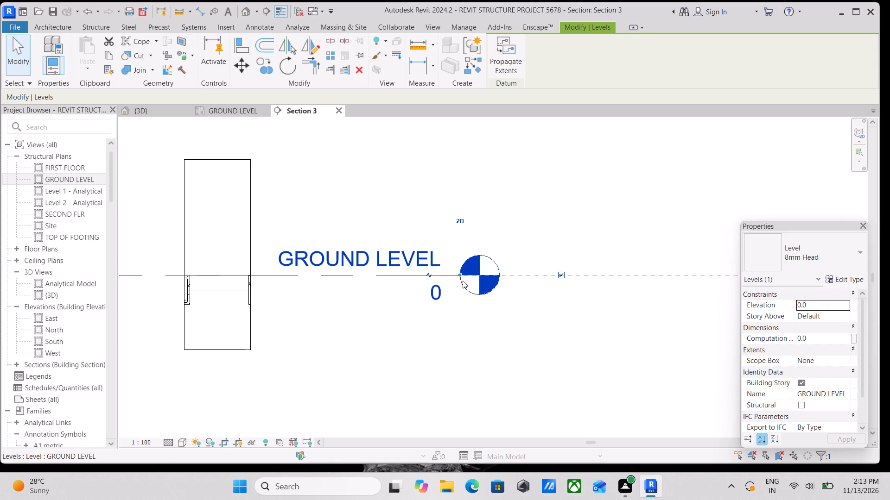
pyautogui.scroll(2, 461, 281)
pyautogui.moveTo(420, 272); pyautogui.dragTo(475, 272)
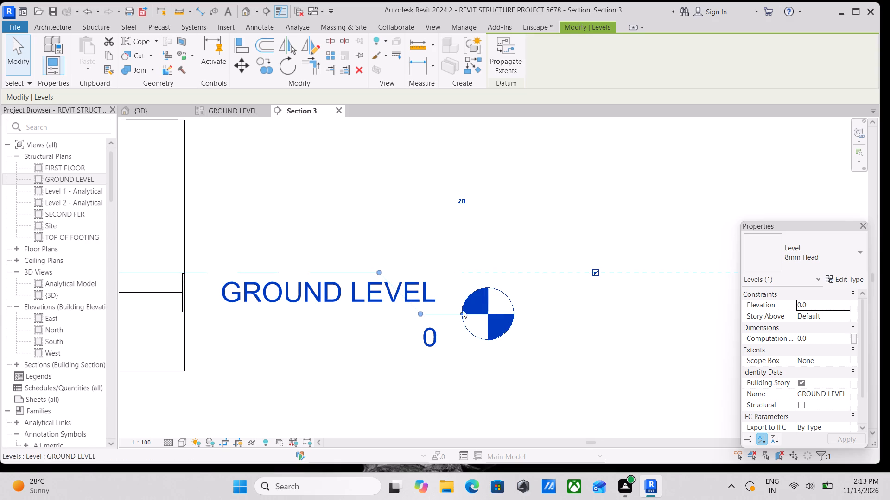
# Extend the elbowed GROUND LEVEL head end farther out, well clear of the crop region.
pyautogui.moveTo(461, 311); pyautogui.dragTo(602, 289)
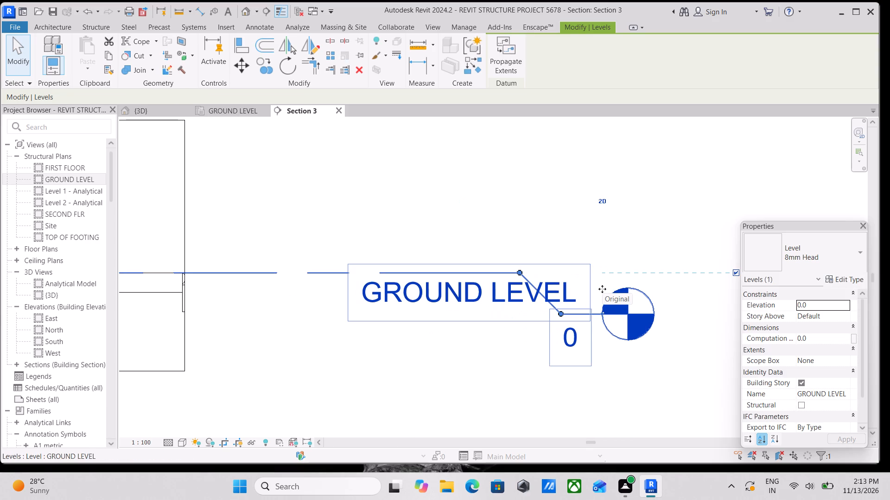
pyautogui.scroll(-3, 602, 289)
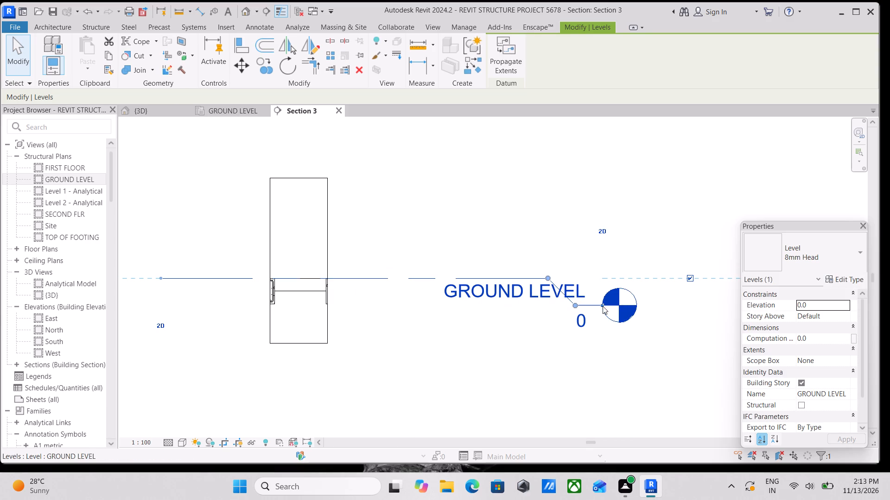
pyautogui.moveTo(603, 305); pyautogui.dragTo(655, 304)
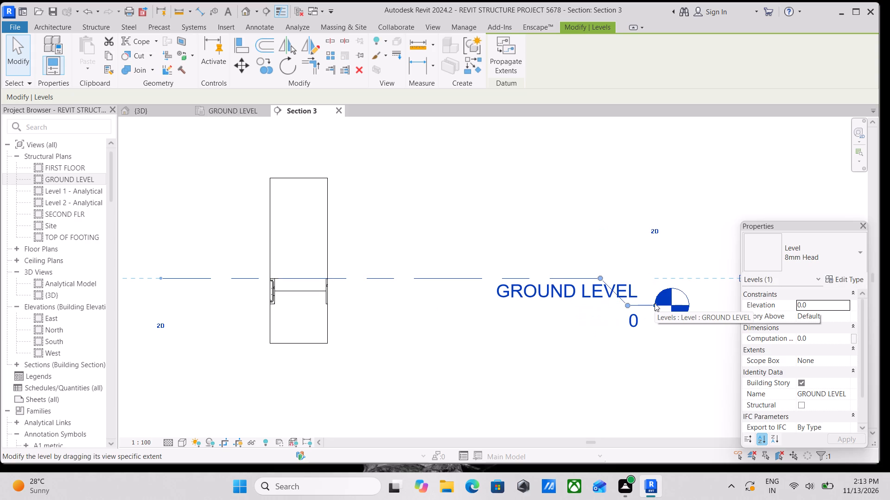
pyautogui.scroll(-4, 586, 308)
# Move Section 3's crop boundary opposite the level head outward, well past the nearest grid beam.
pyautogui.scroll(3, 349, 284)
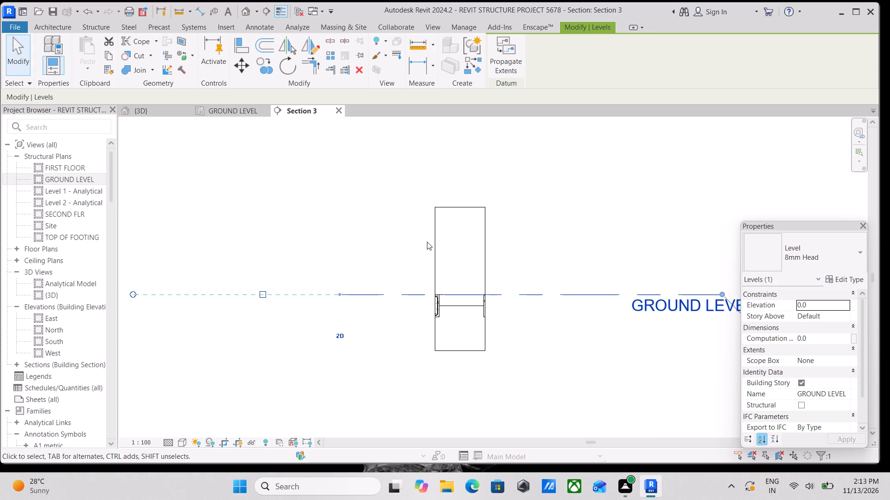
pyautogui.click(437, 245)
pyautogui.moveTo(438, 279); pyautogui.dragTo(422, 281)
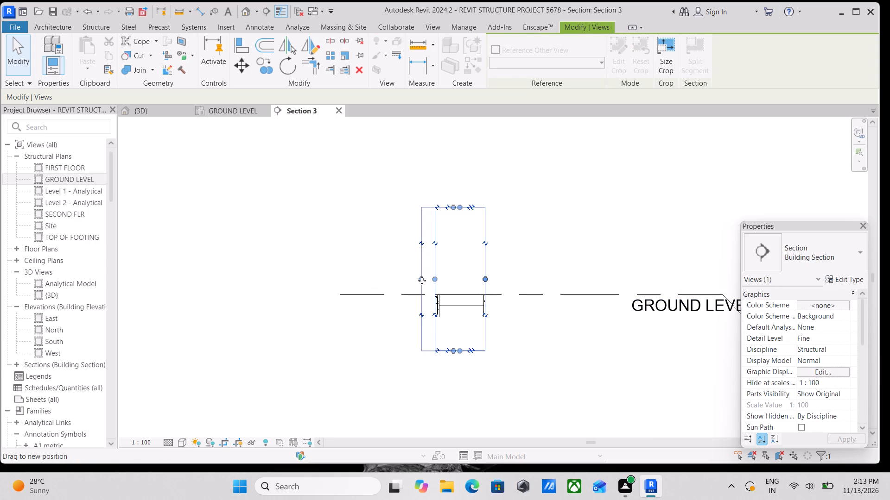
pyautogui.moveTo(422, 281); pyautogui.dragTo(342, 281)
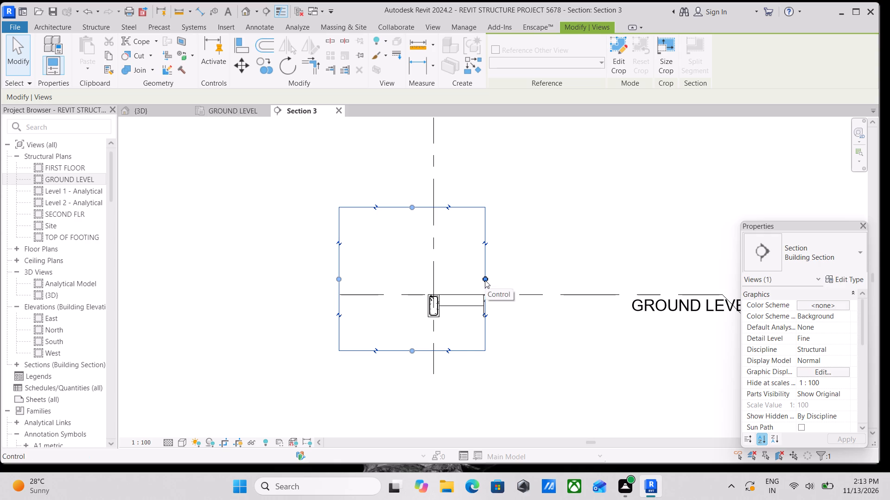
# Move the crop boundary on the level-head side outward to sit just beyond the outer face of the nearest grid beam.
pyautogui.moveTo(485, 280); pyautogui.dragTo(518, 281)
pyautogui.scroll(3, 497, 305)
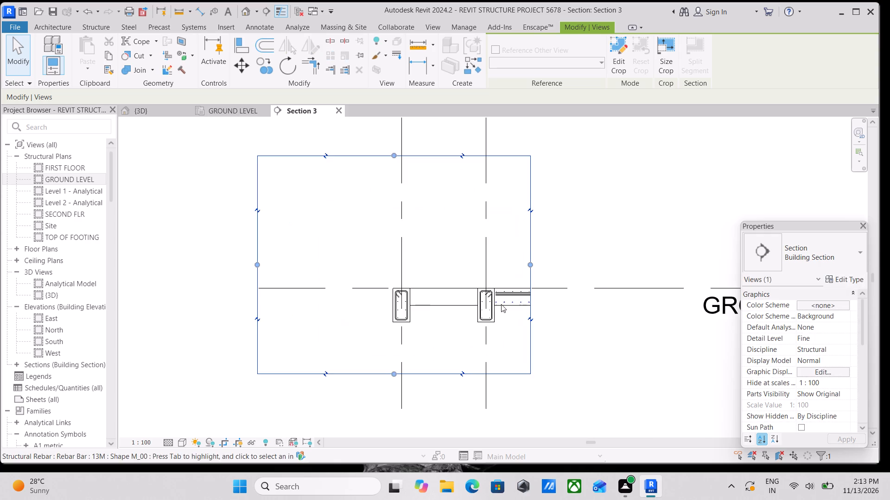
pyautogui.scroll(2, 506, 288)
pyautogui.moveTo(536, 258); pyautogui.dragTo(497, 263)
pyautogui.moveTo(493, 263); pyautogui.dragTo(489, 264)
# Pull the crop boundary opposite the level head back in, close to the outer face of its grid beam.
pyautogui.moveTo(171, 256); pyautogui.dragTo(188, 258)
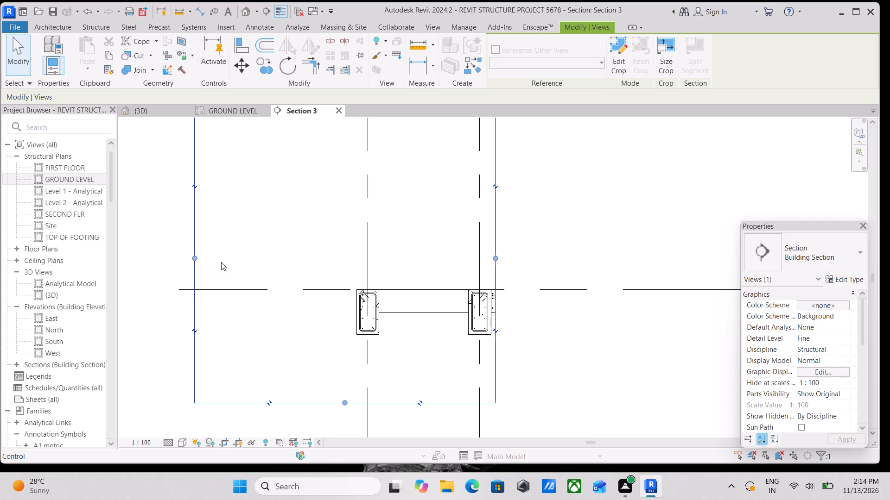
pyautogui.scroll(2, 232, 270)
pyautogui.scroll(3, 342, 314)
pyautogui.moveTo(393, 314); pyautogui.dragTo(221, 280, button='middle')
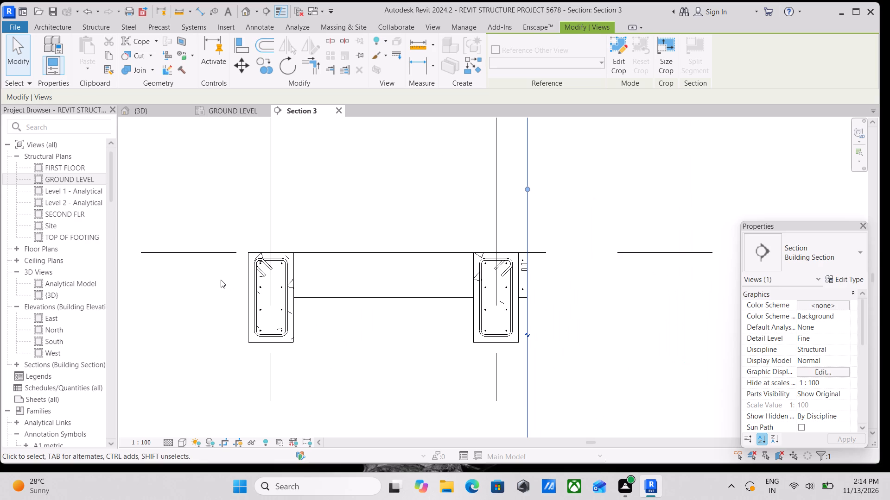
pyautogui.scroll(-1, 311, 320)
pyautogui.moveTo(319, 311); pyautogui.dragTo(278, 313, button='middle')
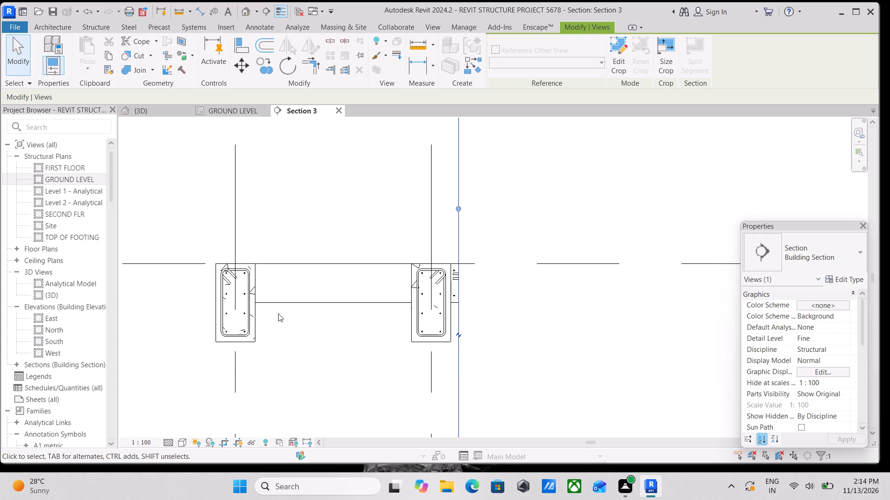
pyautogui.moveTo(348, 269); pyautogui.dragTo(370, 315, button='middle')
pyautogui.scroll(-1, 348, 269)
pyautogui.scroll(1, 370, 315)
pyautogui.scroll(-4, 374, 185)
pyautogui.moveTo(374, 185); pyautogui.dragTo(400, 232, button='middle')
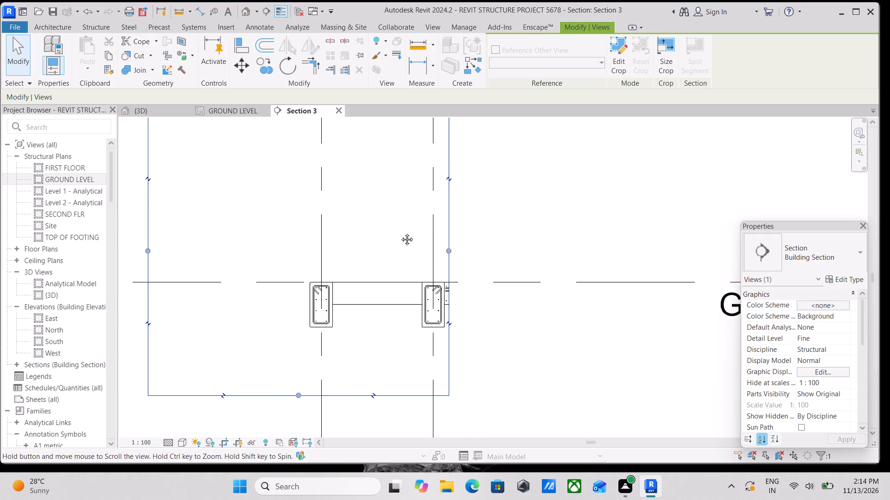
pyautogui.moveTo(400, 232); pyautogui.dragTo(424, 281, button='middle')
pyautogui.moveTo(183, 320); pyautogui.dragTo(225, 320)
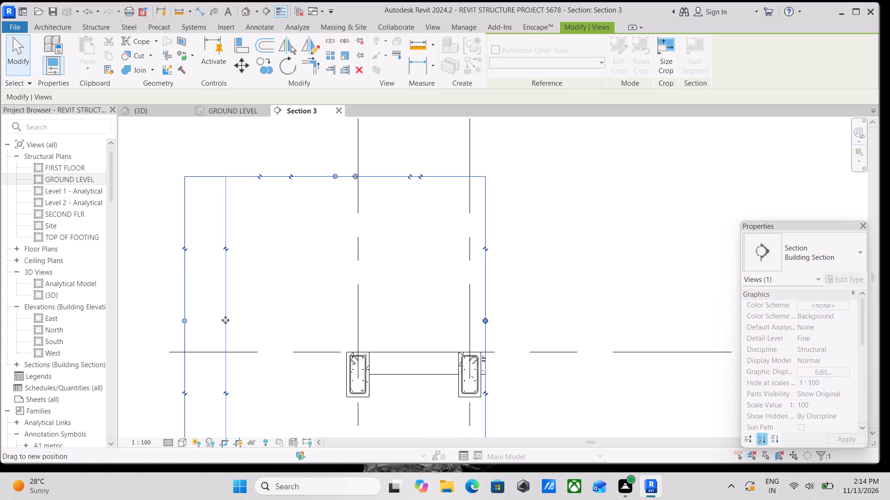
pyautogui.moveTo(225, 320); pyautogui.dragTo(331, 328)
# Start a sketched 13M rebar hosted by the ground-level slab between the two grid beams.
pyautogui.scroll(4, 440, 371)
pyautogui.moveTo(440, 369); pyautogui.dragTo(427, 367, button='middle')
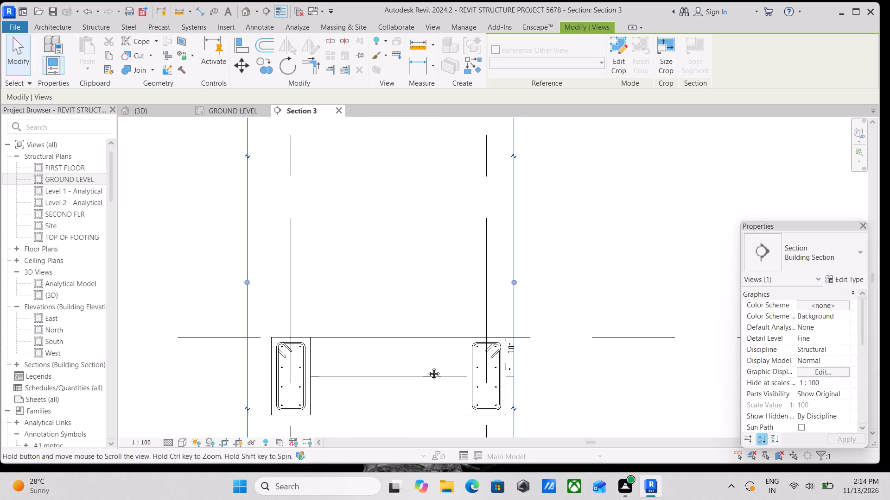
pyautogui.moveTo(427, 367); pyautogui.dragTo(386, 366, button='middle')
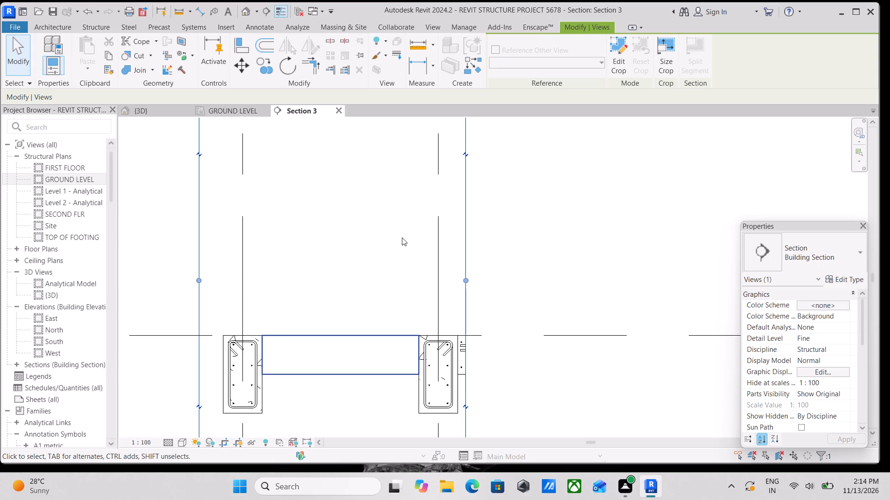
pyautogui.scroll(1, 402, 237)
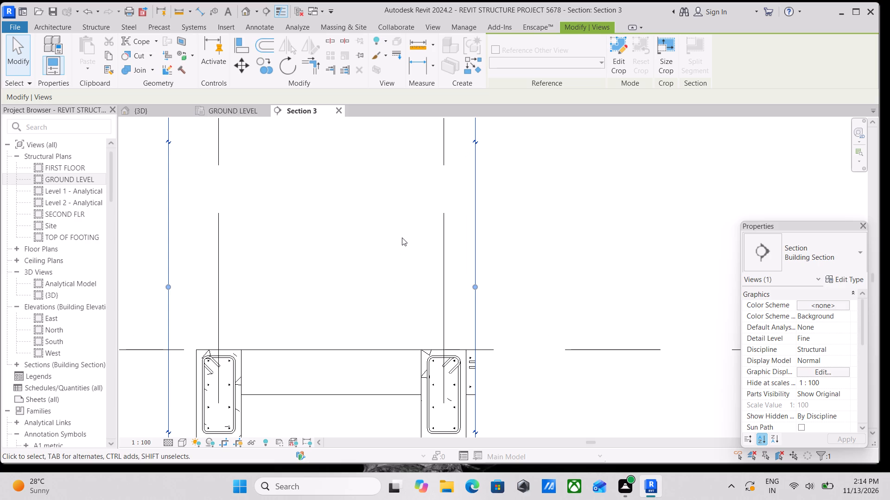
pyautogui.scroll(1, 402, 237)
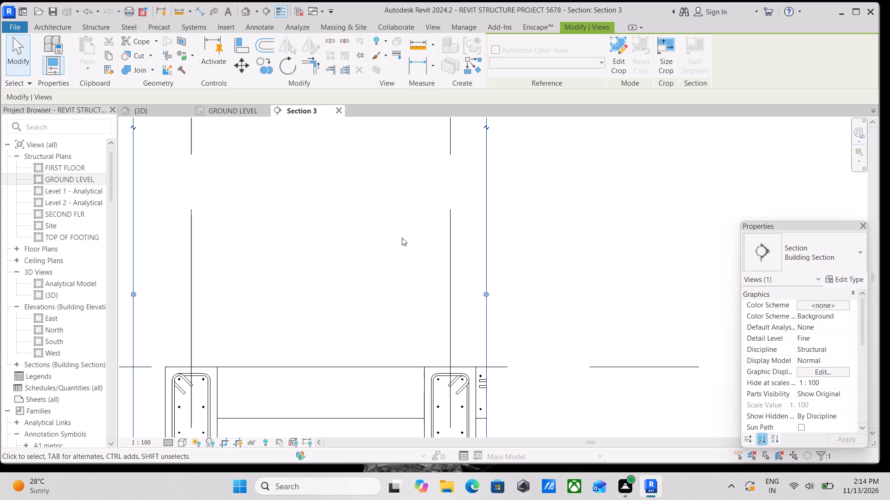
pyautogui.scroll(-3, 402, 237)
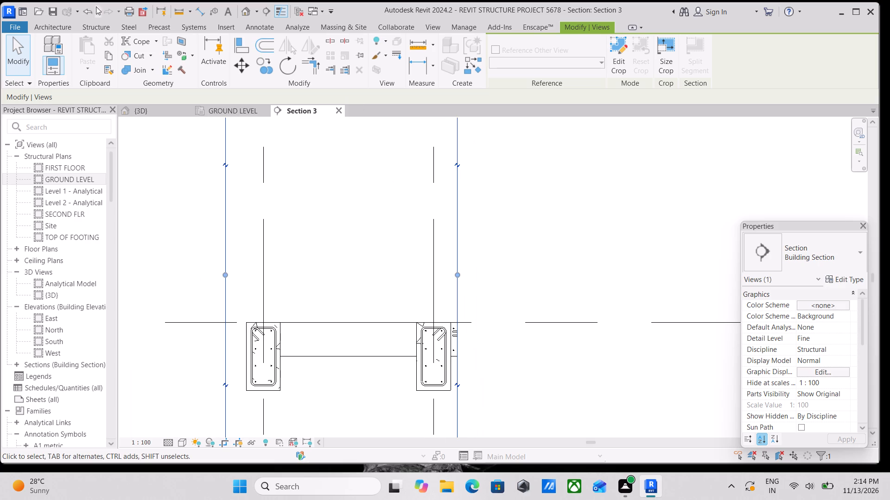
pyautogui.click(100, 21)
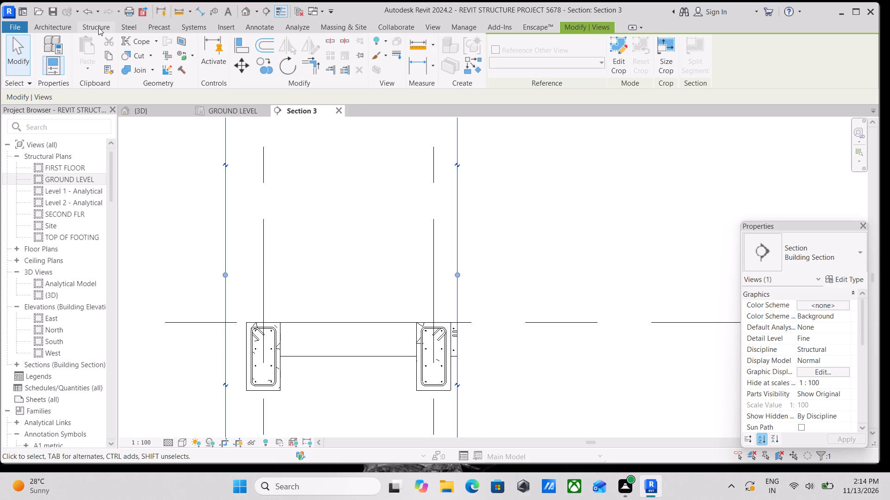
pyautogui.click(98, 27)
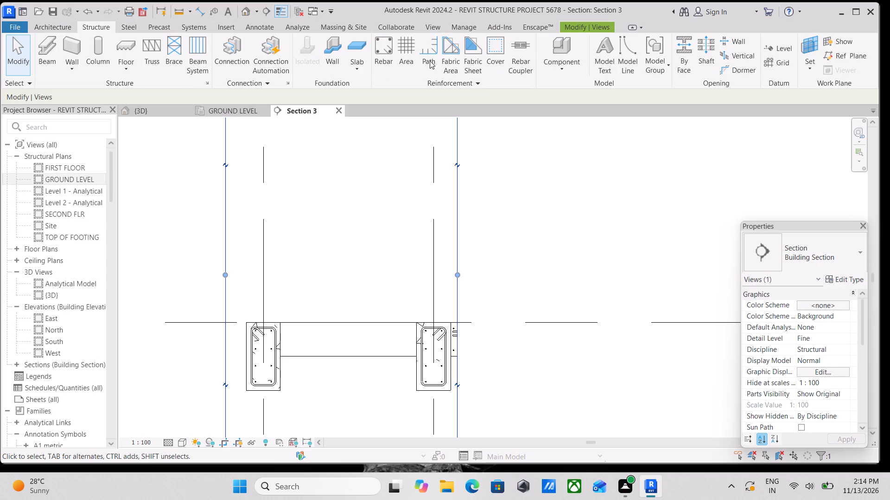
pyautogui.click(387, 59)
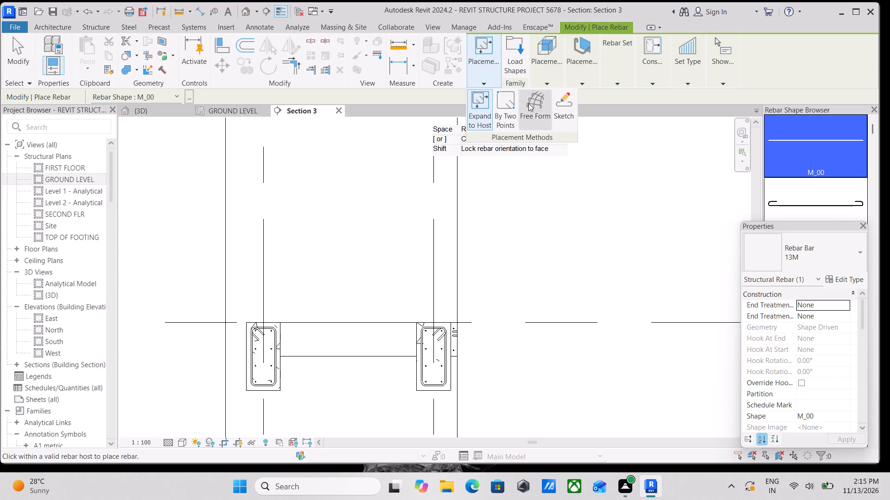
pyautogui.click(558, 113)
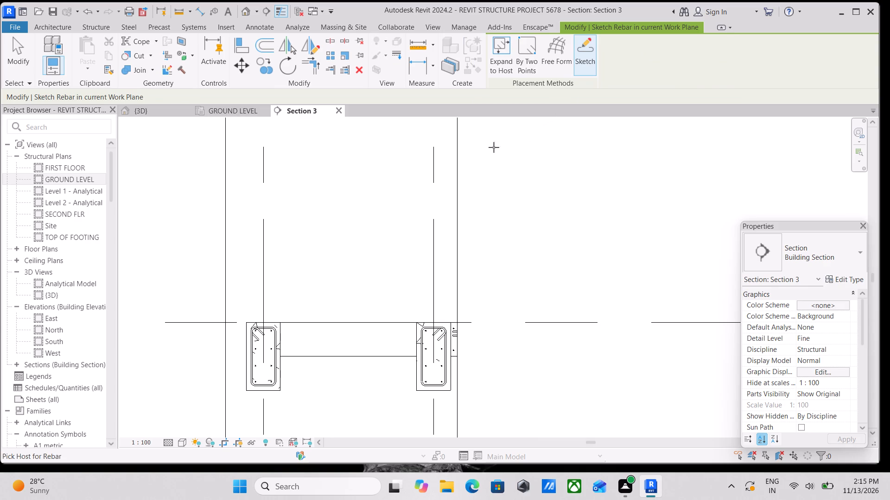
pyautogui.scroll(1, 403, 193)
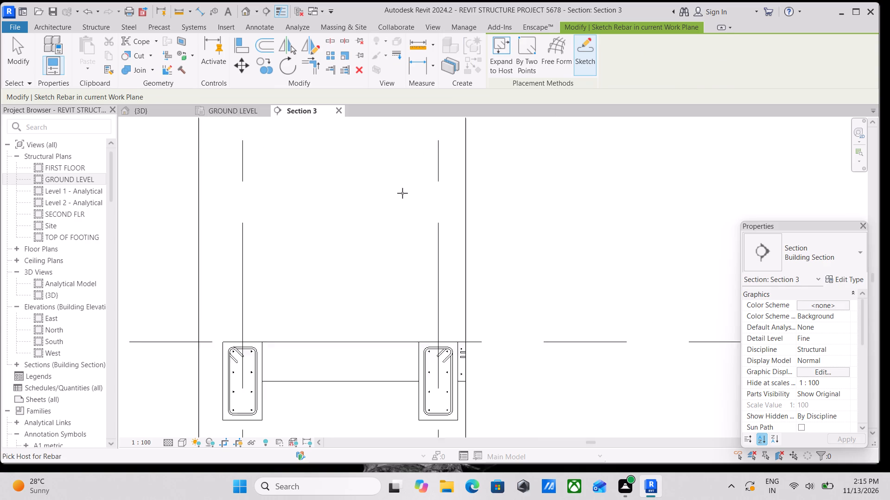
pyautogui.scroll(2, 402, 193)
pyautogui.moveTo(315, 252); pyautogui.dragTo(329, 133, button='middle')
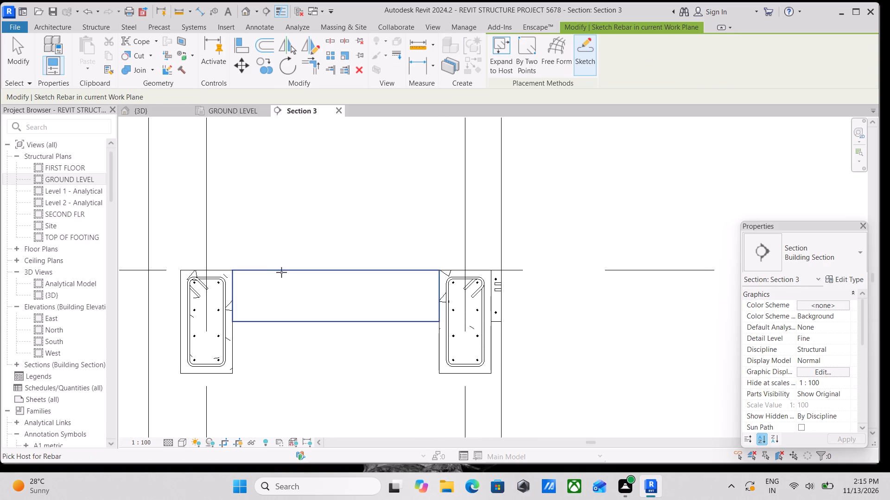
pyautogui.click(281, 272)
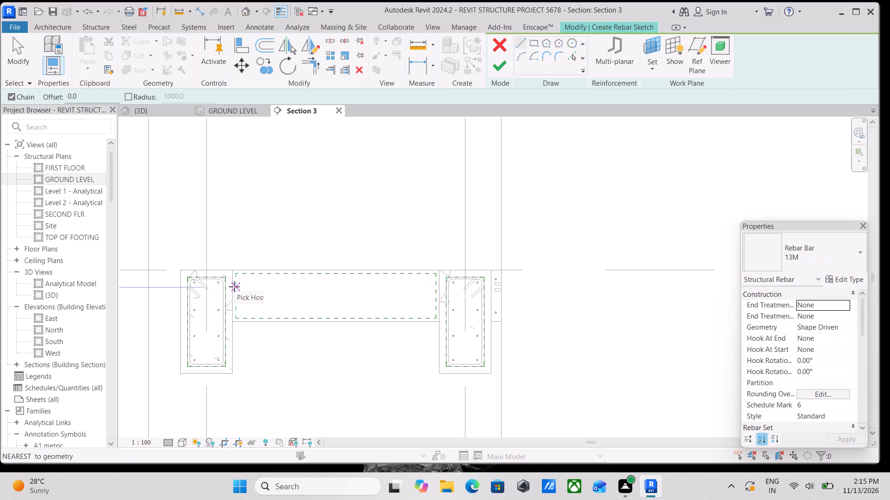
# Draw a horizontal rebar line about 400 mm long from the slab's cover edge near its top, continuing about 160 mm diagonally down at 45°.
pyautogui.scroll(3, 234, 287)
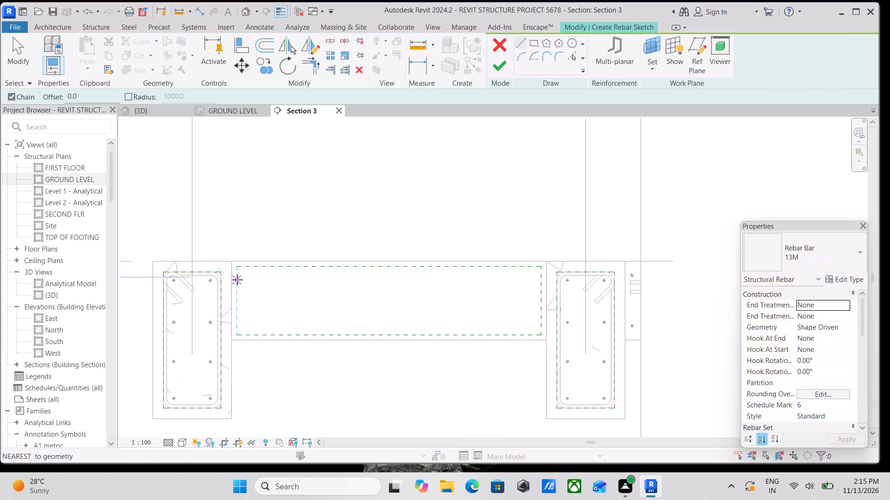
pyautogui.click(237, 280)
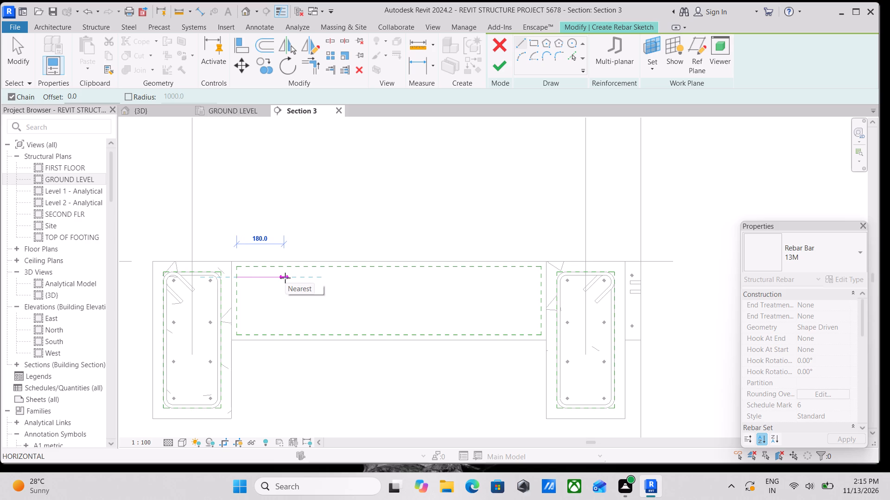
pyautogui.click(344, 277)
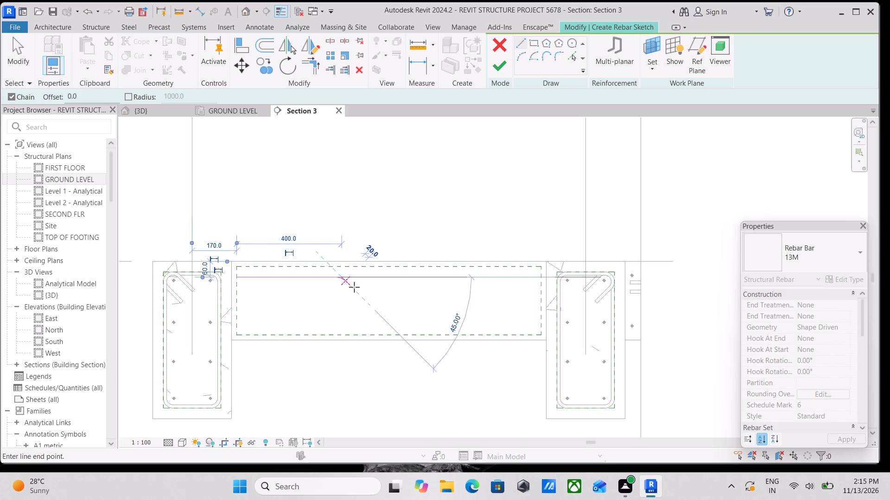
pyautogui.click(372, 309)
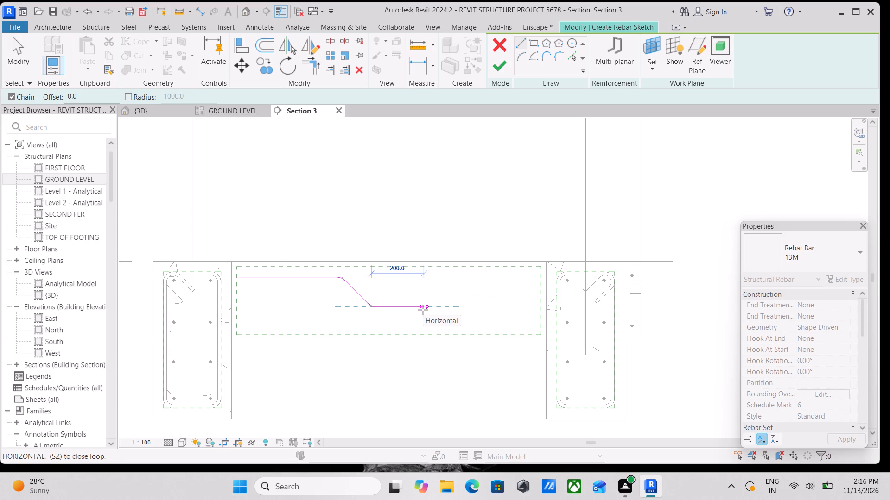
pyautogui.press('Escape')
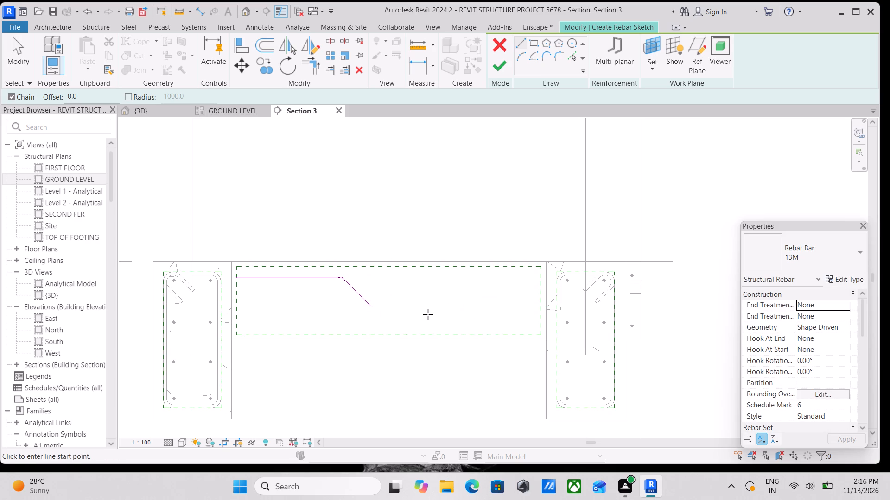
pyautogui.scroll(3, 428, 314)
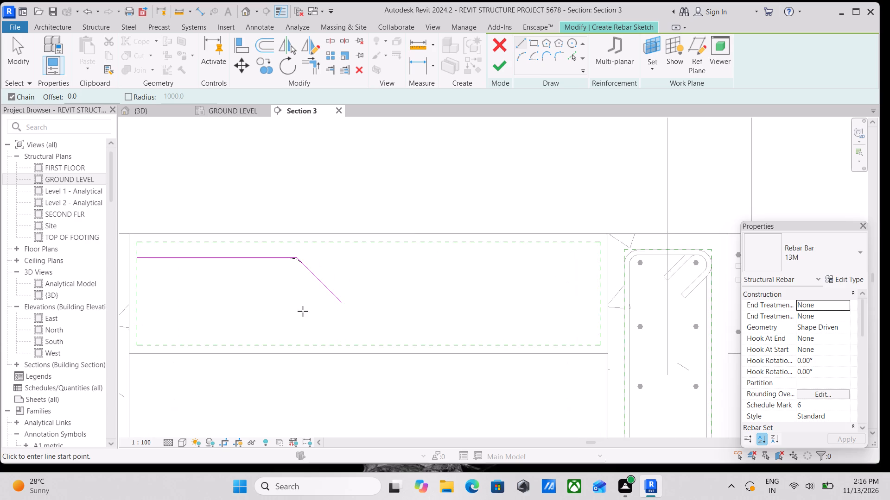
pyautogui.moveTo(300, 319); pyautogui.dragTo(241, 349, button='middle')
pyautogui.scroll(-2, 365, 323)
pyautogui.moveTo(369, 325); pyautogui.dragTo(423, 365, button='middle')
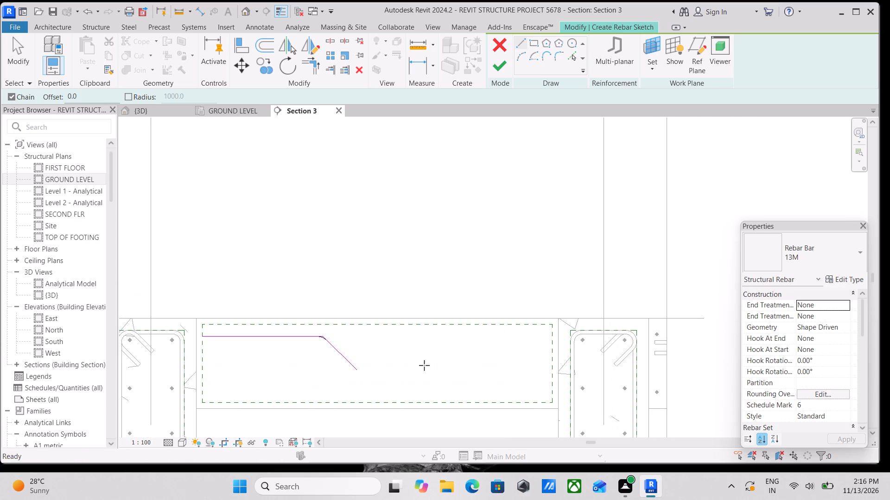
pyautogui.press('Escape')
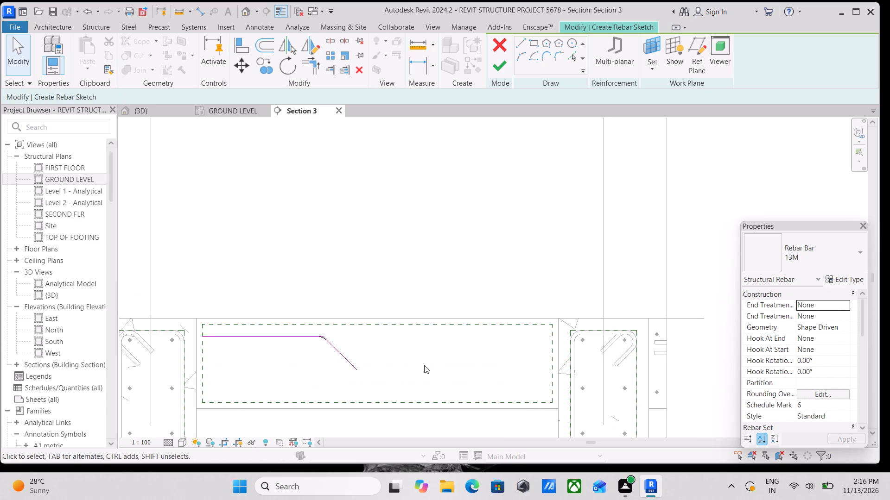
# Mirror a copy of the horizontal and diagonal rebar lines about a vertical axis drawn at the slab's mid-span.
pyautogui.click(315, 336)
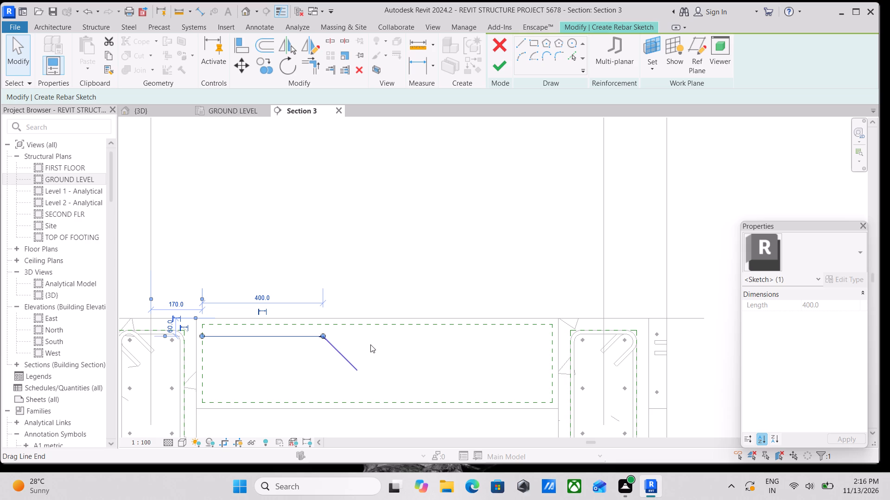
pyautogui.keyDown('ctrl'); pyautogui.click(344, 356); pyautogui.keyUp('ctrl')
pyautogui.moveTo(418, 354); pyautogui.dragTo(363, 350, button='middle')
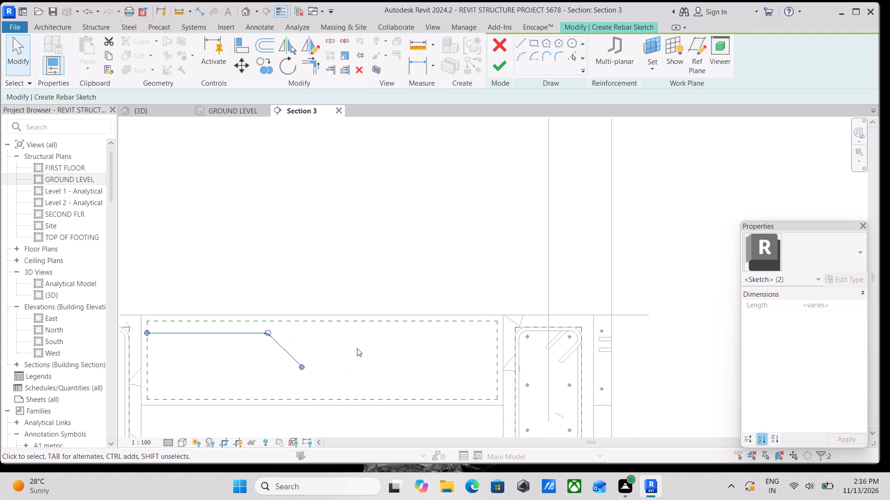
pyautogui.write('dm')
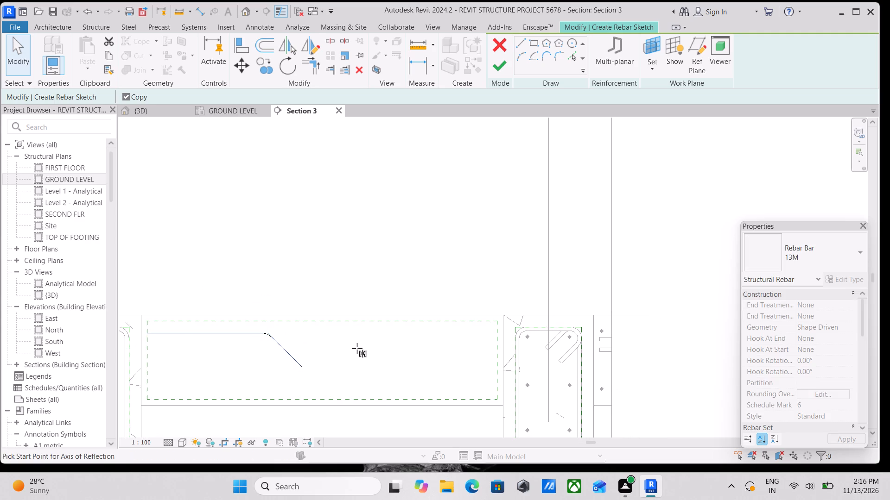
pyautogui.click(322, 406)
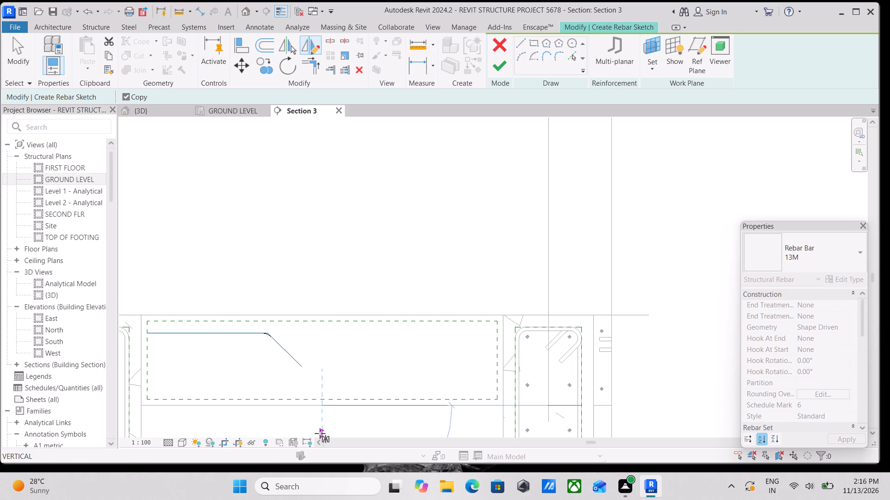
pyautogui.click(324, 426)
pyautogui.moveTo(299, 336); pyautogui.dragTo(317, 347, button='middle')
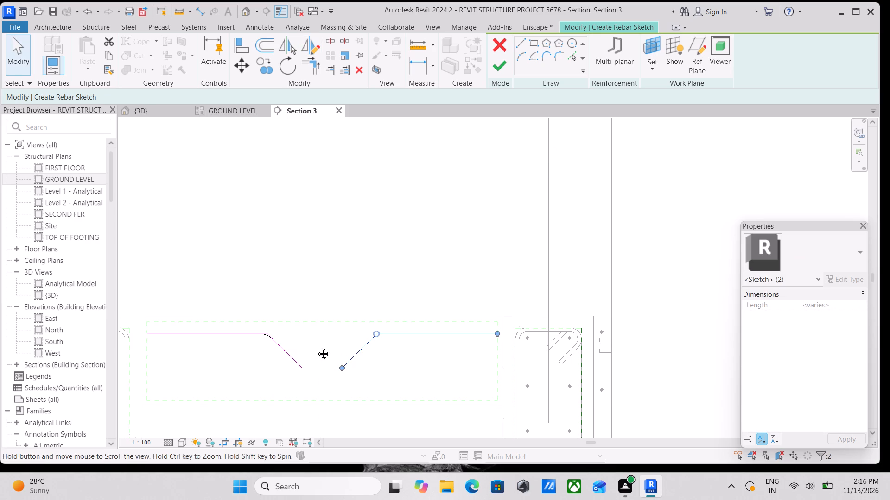
pyautogui.moveTo(317, 347); pyautogui.dragTo(347, 352, button='middle')
pyautogui.press('1')
pyautogui.press('1')
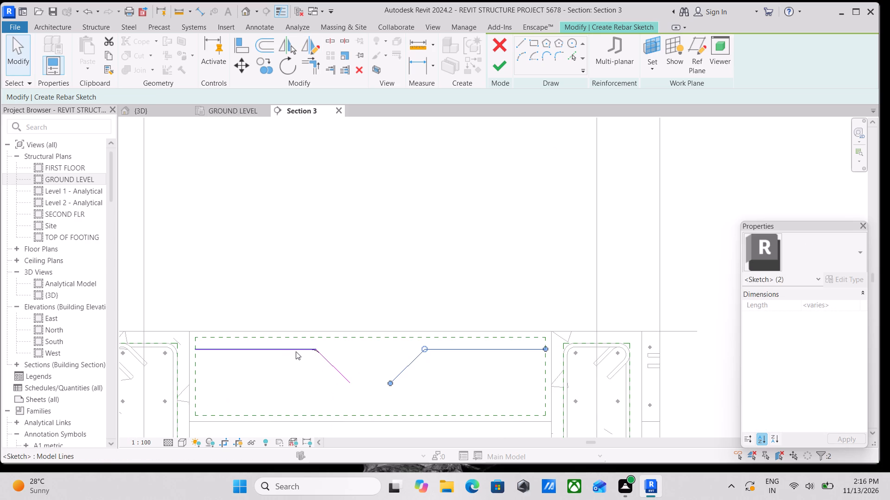
pyautogui.press('Escape')
pyautogui.press('Escape')
# Shorten the inner ends of the horizontal lines, making the original about 280 mm and the mirrored one about 220 mm long.
pyautogui.click(282, 351)
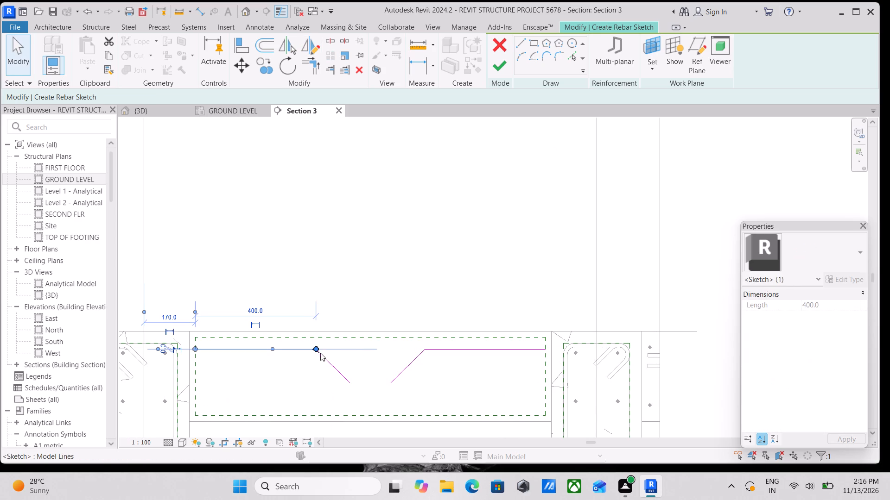
pyautogui.moveTo(318, 347); pyautogui.dragTo(279, 351)
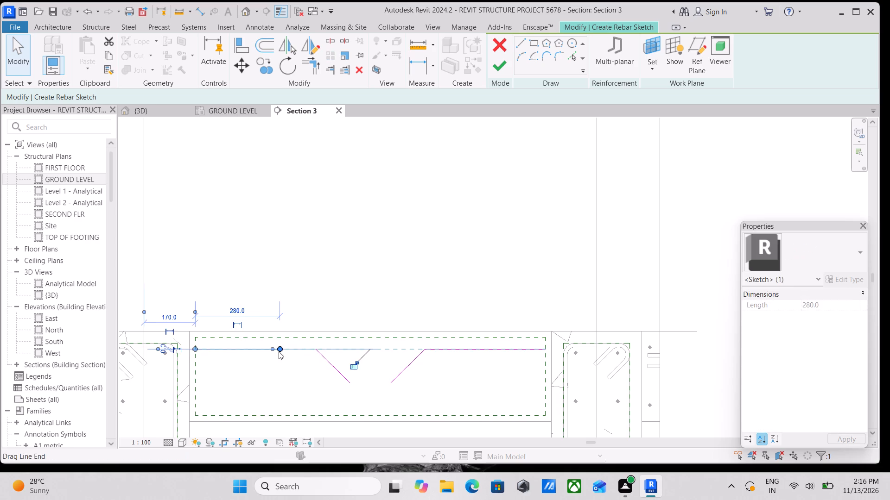
pyautogui.press('Escape')
pyautogui.click(445, 347)
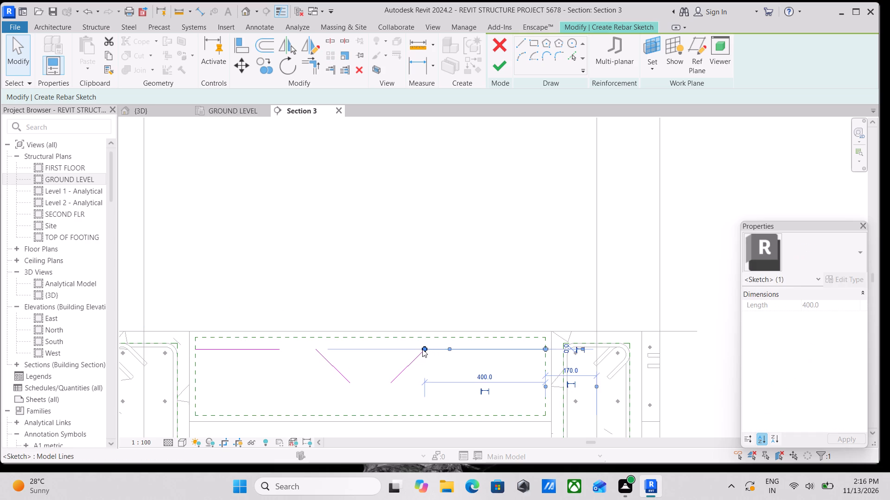
pyautogui.moveTo(422, 349); pyautogui.dragTo(476, 351)
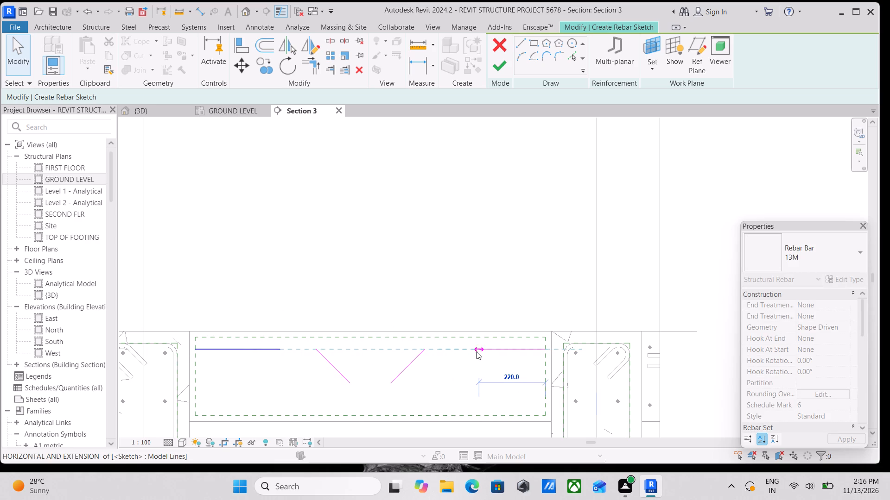
pyautogui.press('Escape')
# Stretch the original diagonal's upper end towards its horizontal line, making the diagonal about 176 mm long at 40°.
pyautogui.click(324, 353)
pyautogui.scroll(2, 310, 360)
pyautogui.moveTo(317, 367); pyautogui.dragTo(350, 403, button='middle')
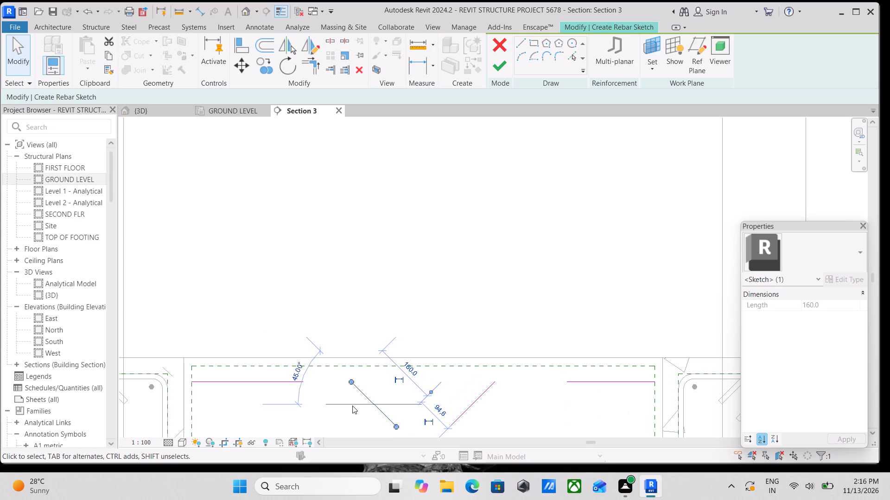
pyautogui.press('m')
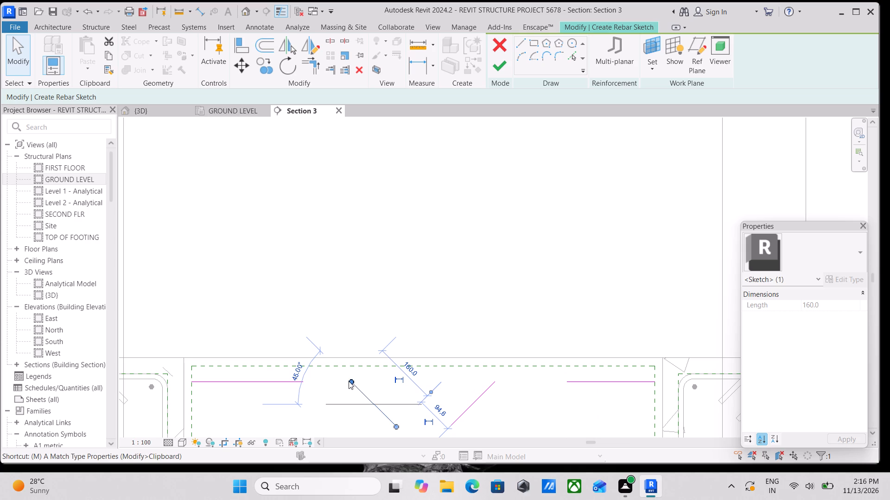
pyautogui.moveTo(351, 380); pyautogui.dragTo(342, 381)
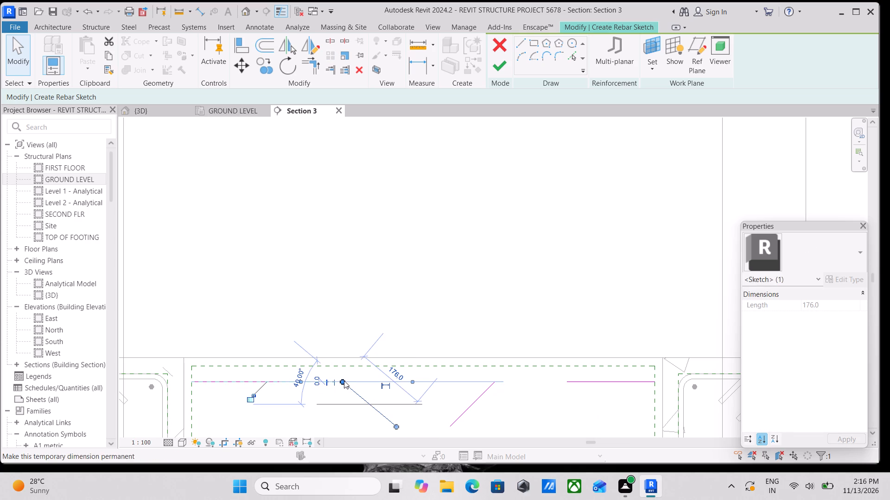
pyautogui.moveTo(344, 381); pyautogui.dragTo(340, 380)
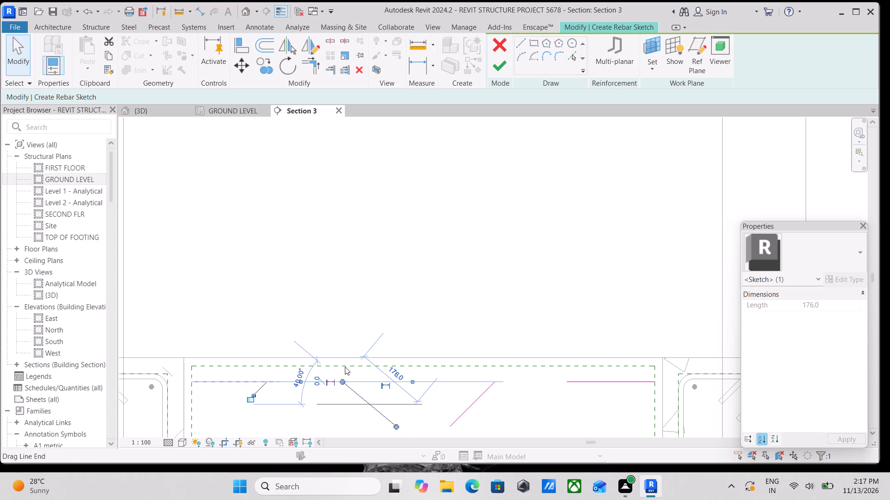
pyautogui.press('Escape')
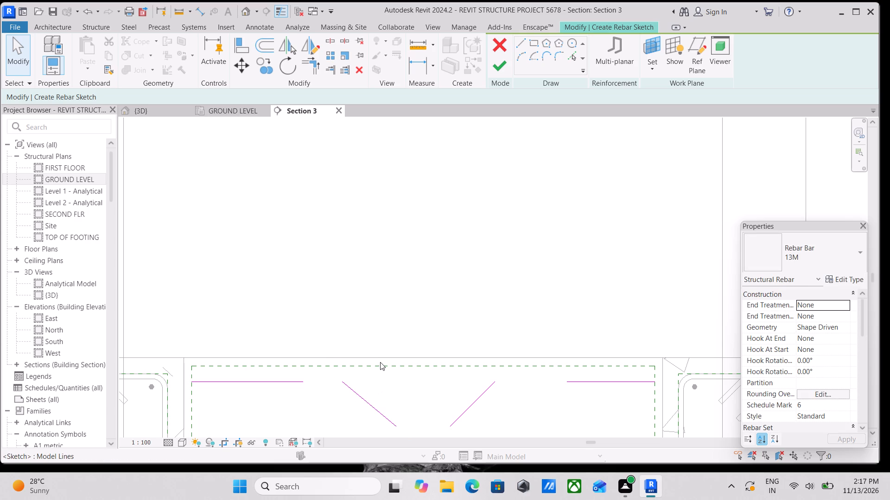
pyautogui.press(',')
pyautogui.press('Escape')
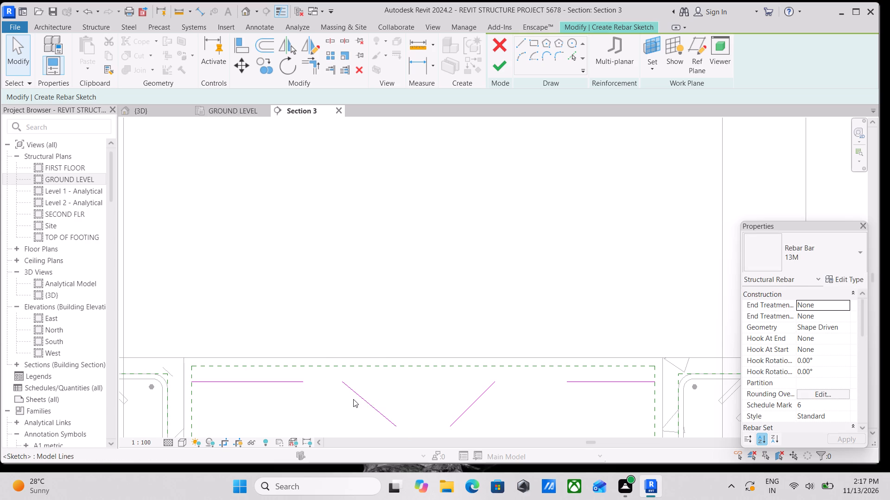
# Move the original diagonal line across so its upper end meets the inner end of the 280 mm horizontal line.
pyautogui.click(355, 395)
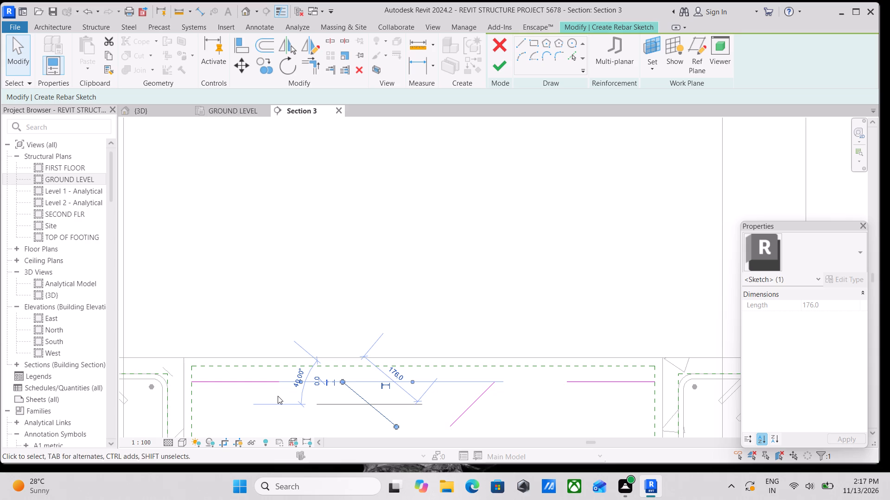
pyautogui.press('m')
pyautogui.scroll(3, 320, 381)
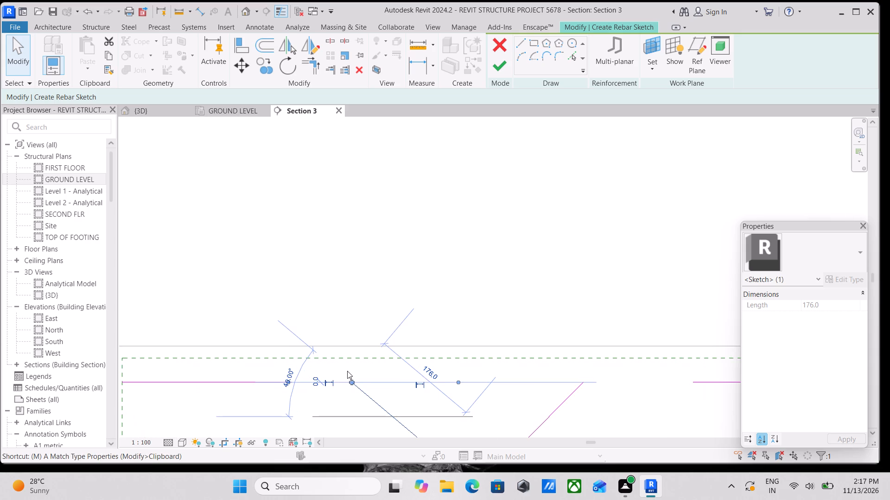
pyautogui.press('Escape')
pyautogui.press('Escape')
pyautogui.click(365, 396)
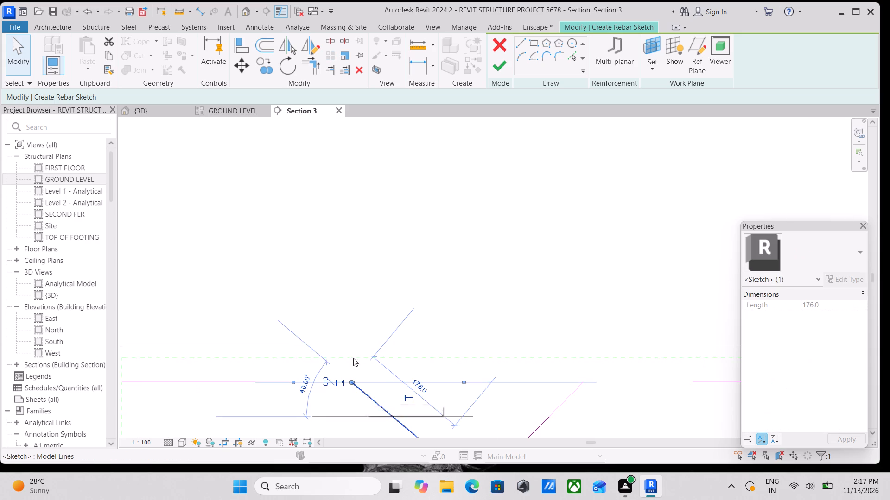
pyautogui.click(242, 63)
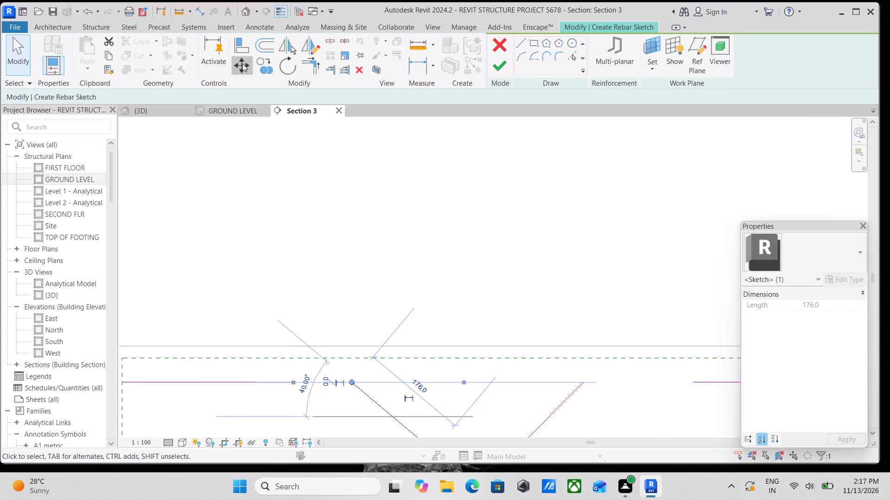
pyautogui.click(350, 378)
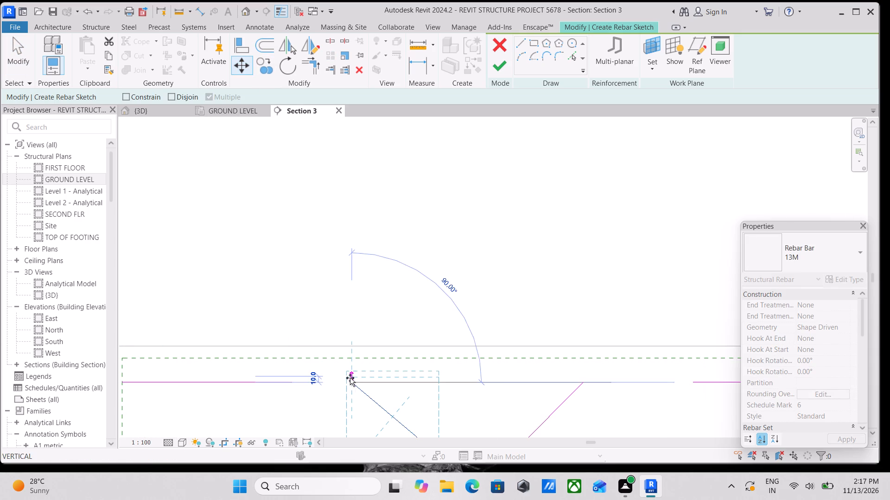
pyautogui.click(294, 381)
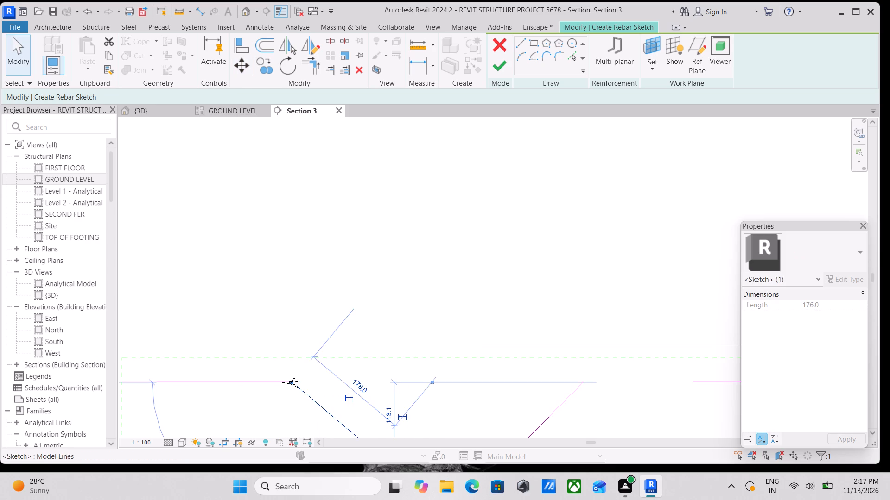
pyautogui.scroll(-1, 372, 380)
pyautogui.moveTo(372, 380); pyautogui.dragTo(334, 323, button='middle')
pyautogui.scroll(-2, 421, 374)
pyautogui.moveTo(421, 374); pyautogui.dragTo(343, 342, button='middle')
pyautogui.press('Escape')
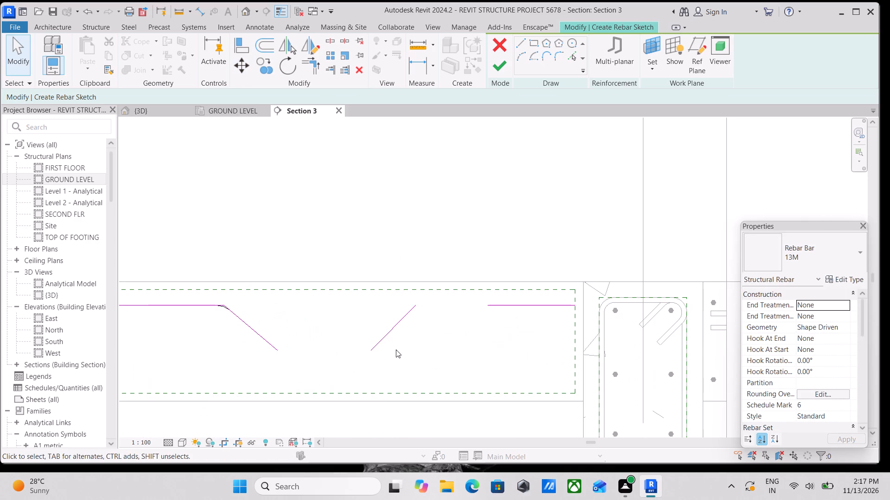
# Move the mirrored diagonal line about 190 mm horizontally so its upper end meets the inner end of the mirrored horizontal line.
pyautogui.click(395, 319)
pyautogui.scroll(3, 434, 250)
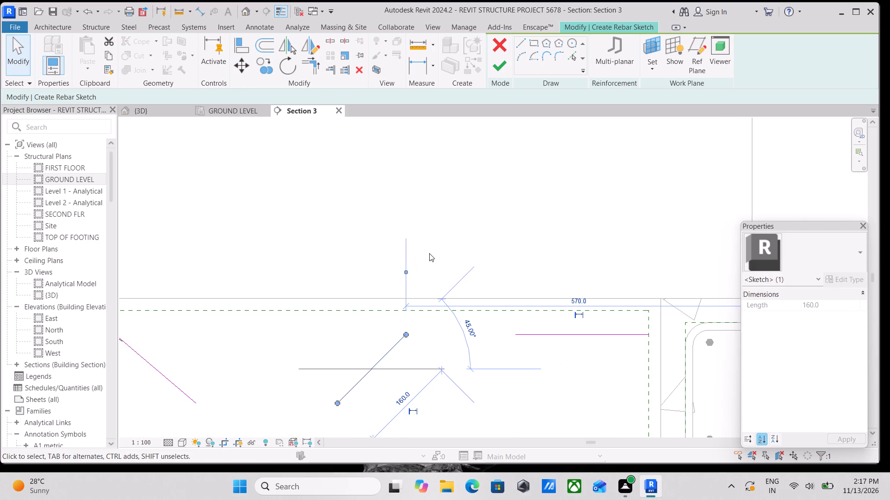
pyautogui.scroll(4, 432, 251)
pyautogui.scroll(-3, 432, 251)
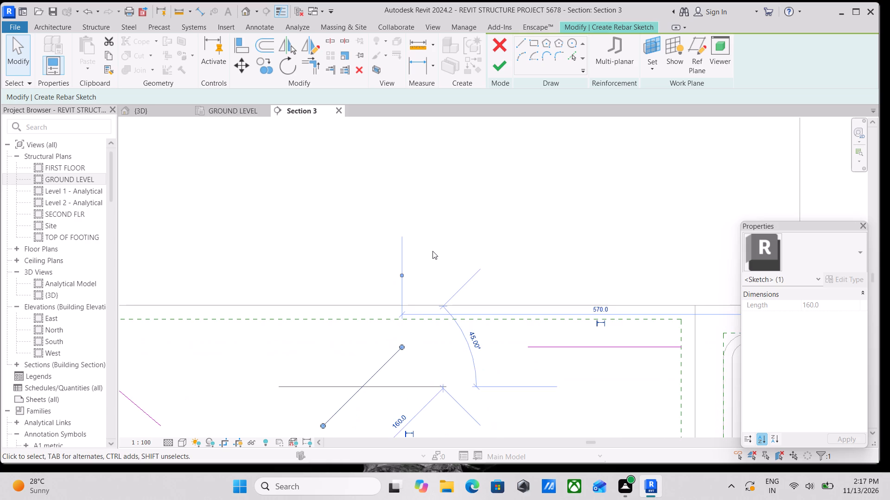
pyautogui.press('m')
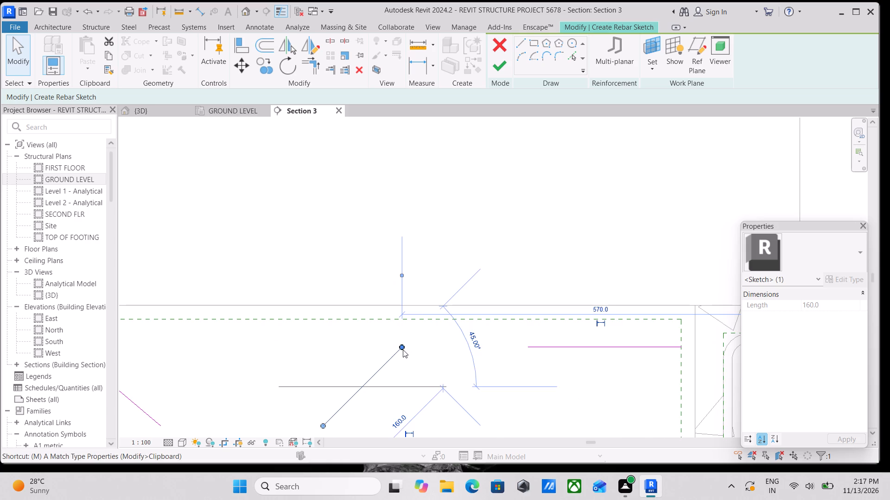
pyautogui.scroll(-5, 403, 350)
pyautogui.scroll(8, 403, 350)
pyautogui.scroll(-3, 396, 375)
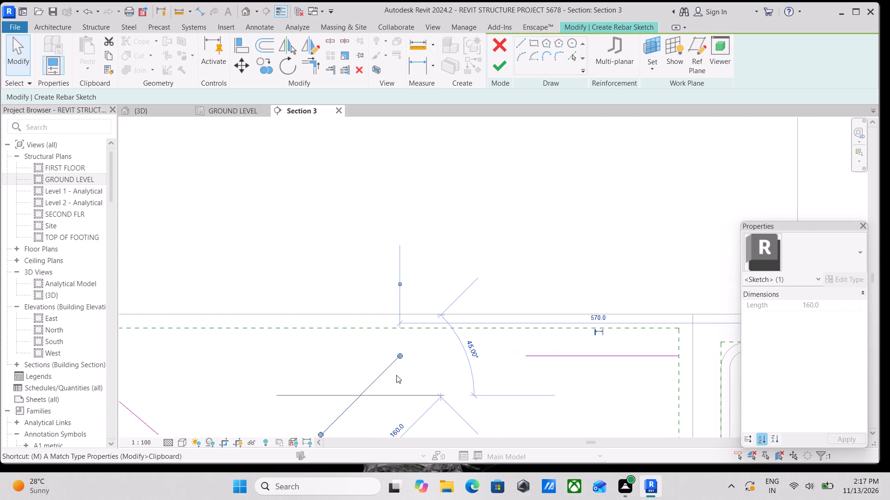
pyautogui.press('m')
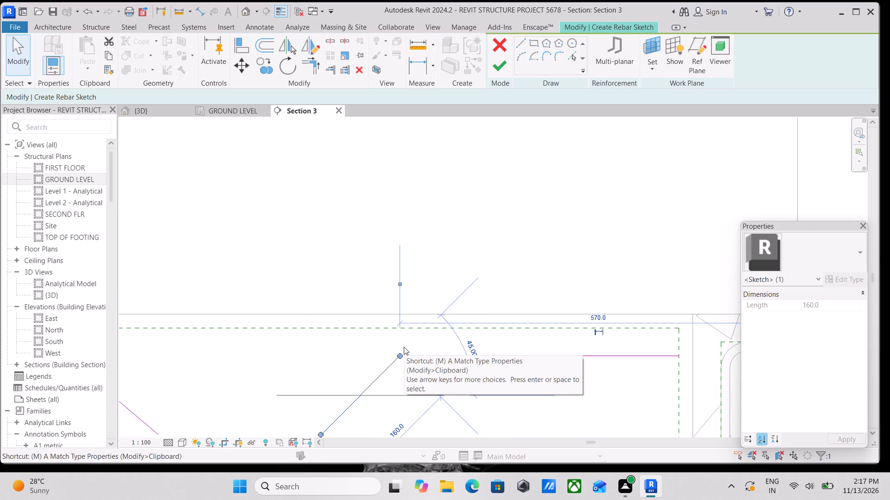
pyautogui.scroll(2, 404, 347)
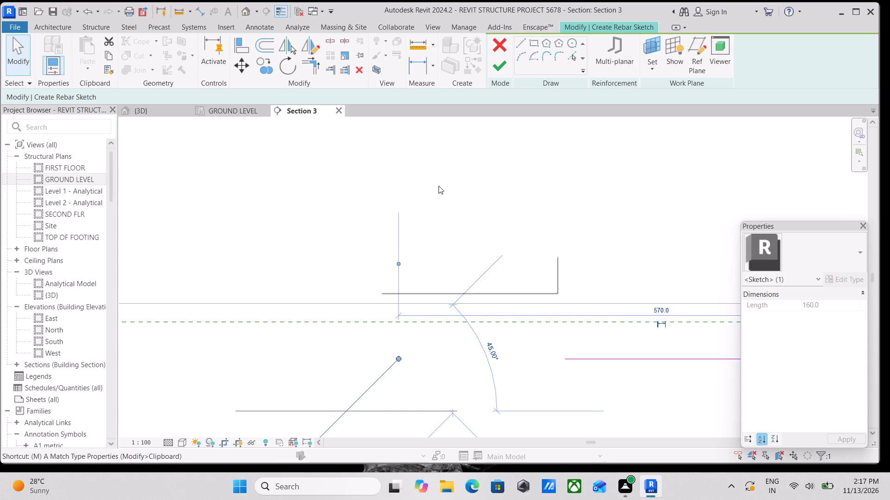
pyautogui.scroll(-3, 343, 320)
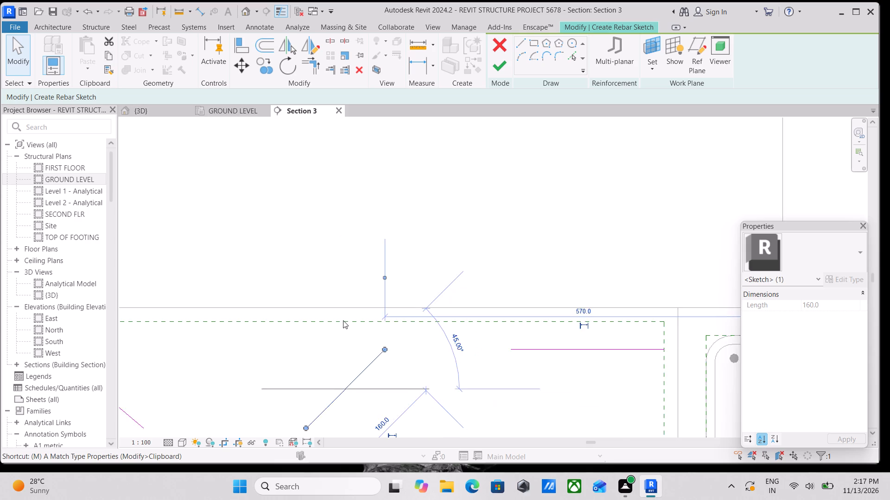
pyautogui.scroll(-1, 273, 350)
pyautogui.moveTo(273, 350); pyautogui.dragTo(353, 366, button='middle')
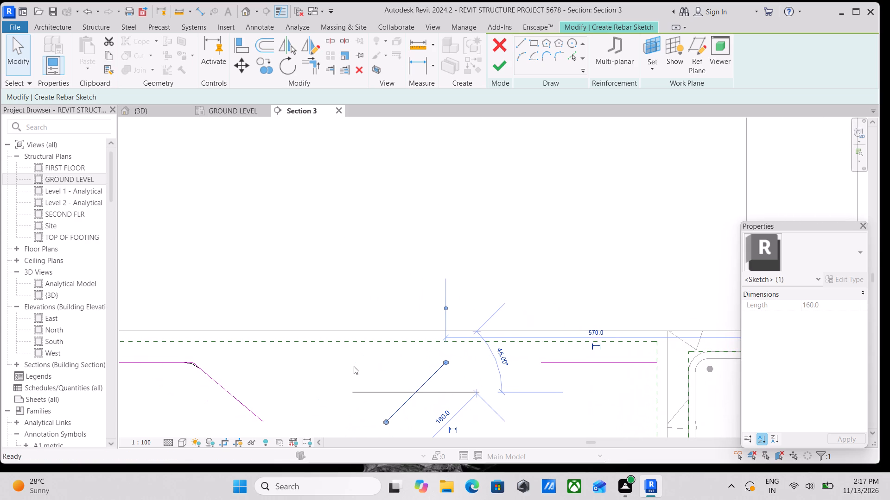
pyautogui.press('m')
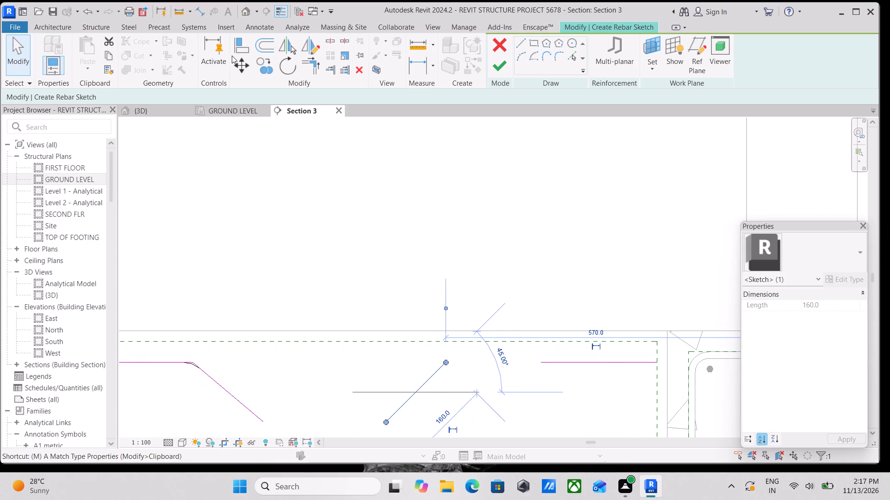
pyautogui.click(241, 61)
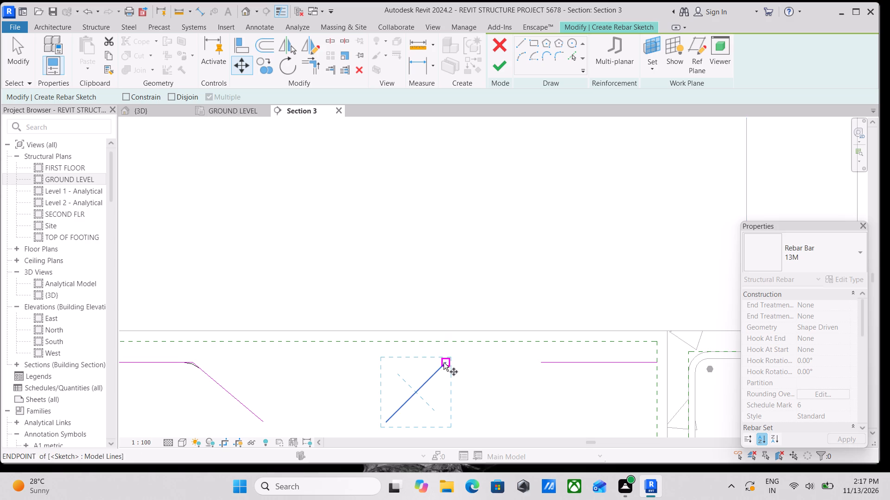
pyautogui.click(444, 362)
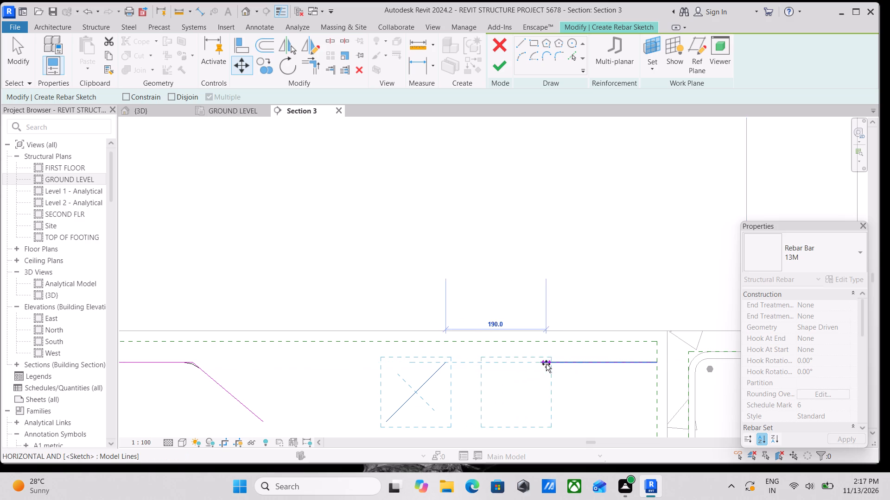
pyautogui.click(546, 363)
pyautogui.press('Escape')
# Start the Line tool to add a straight segment to the rebar sketch.
pyautogui.scroll(-3, 452, 366)
pyautogui.moveTo(452, 366); pyautogui.dragTo(452, 333, button='middle')
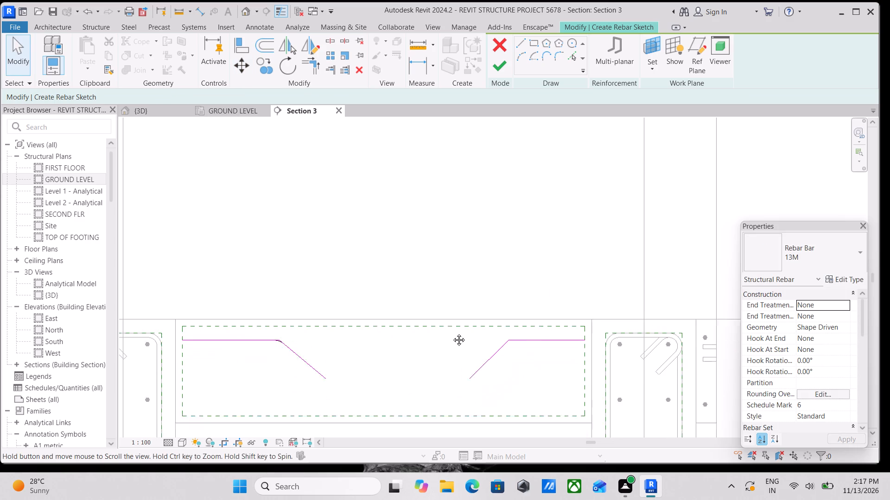
pyautogui.moveTo(452, 333); pyautogui.dragTo(453, 328, button='middle')
pyautogui.click(521, 40)
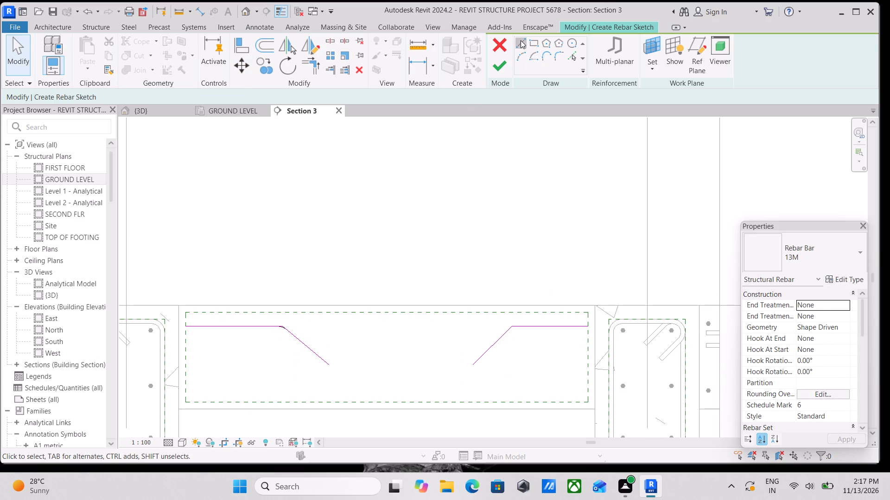
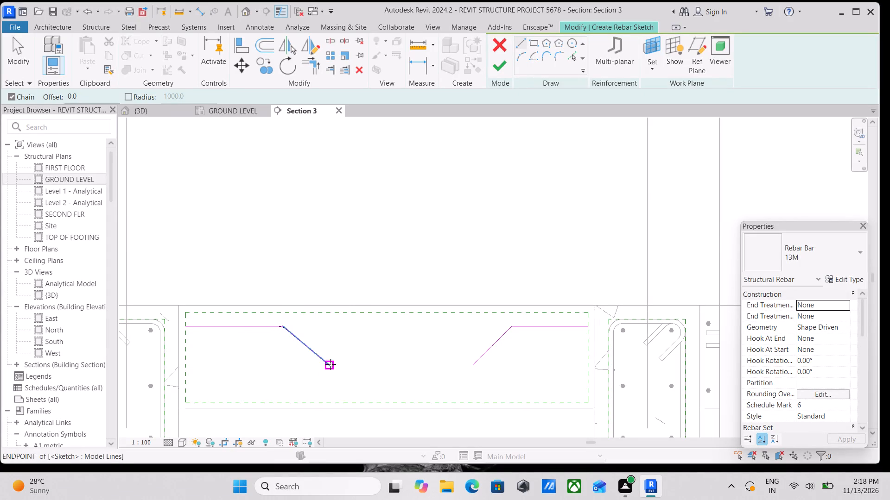
# Join the lower ends of the two diagonals with a horizontal line about 412 mm long and finish the rebar sketch.
pyautogui.click(331, 364)
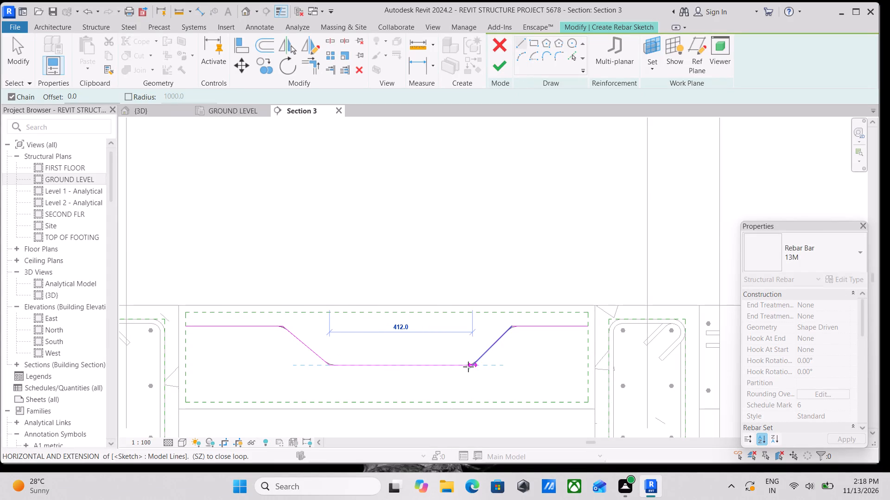
pyautogui.click(478, 364)
pyautogui.scroll(-2, 397, 382)
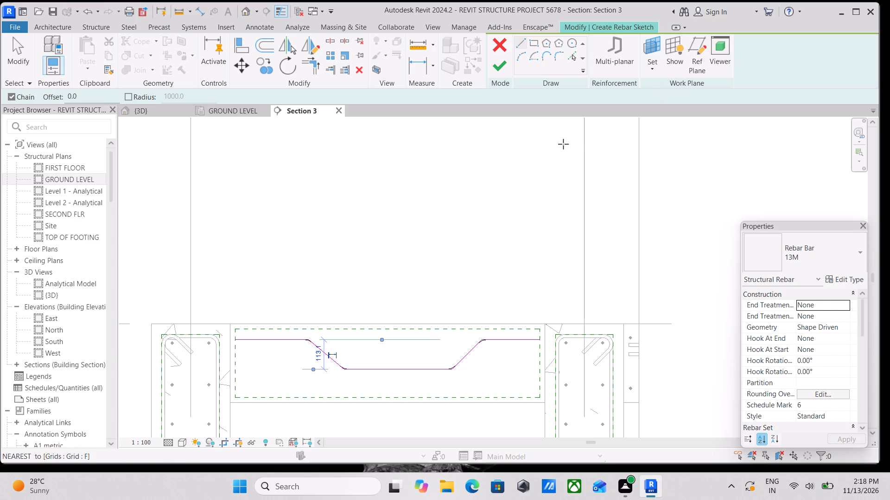
pyautogui.click(505, 71)
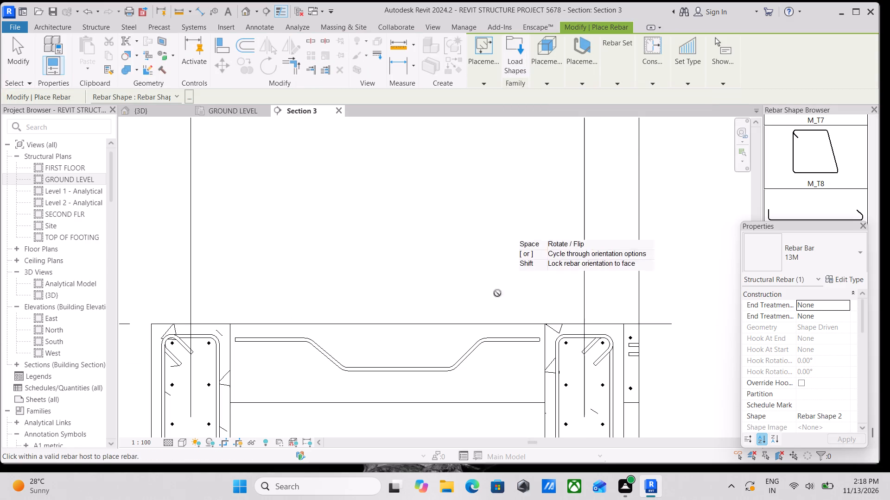
pyautogui.scroll(3, 456, 337)
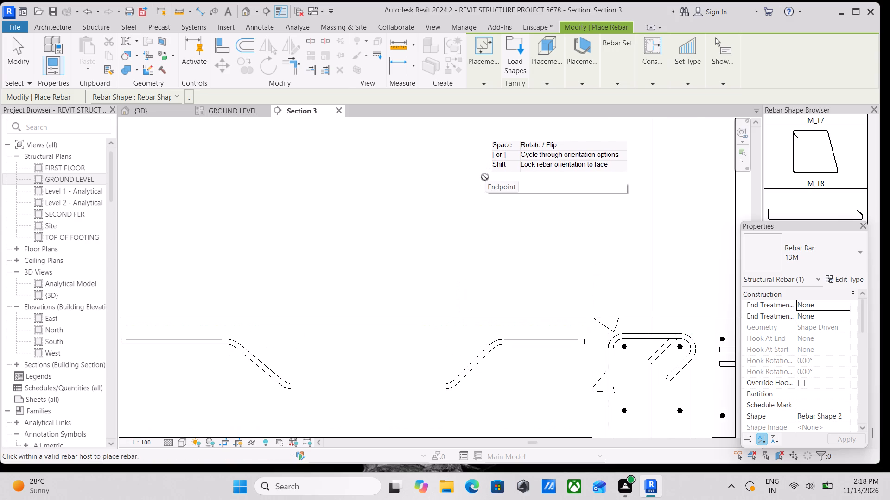
pyautogui.press('Escape')
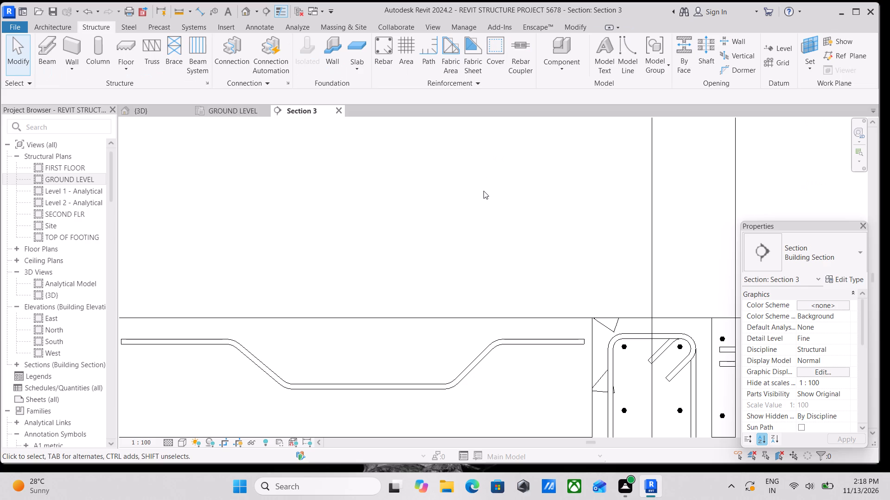
# Set the cranked 13M rebar's layout to Maximum Spacing with a spacing of 120 mm.
pyautogui.click(458, 380)
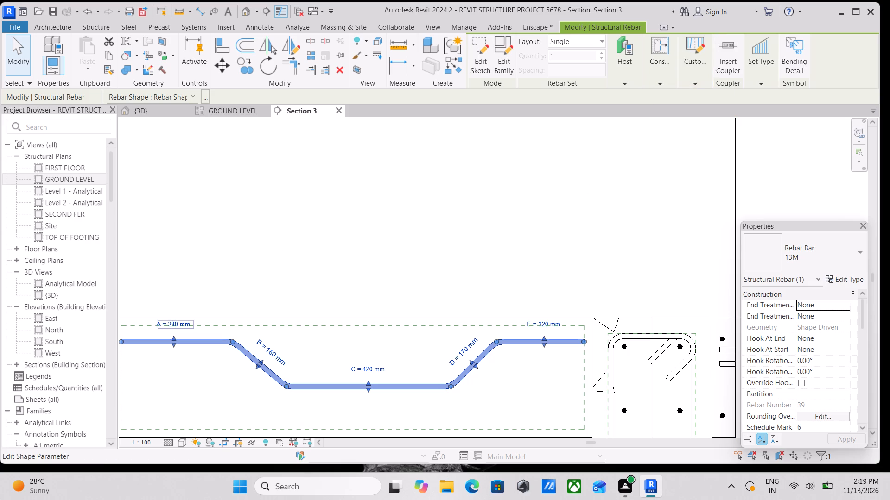
pyautogui.scroll(2, 0, 499)
pyautogui.scroll(-2, 323, 375)
pyautogui.moveTo(323, 375); pyautogui.dragTo(412, 363, button='middle')
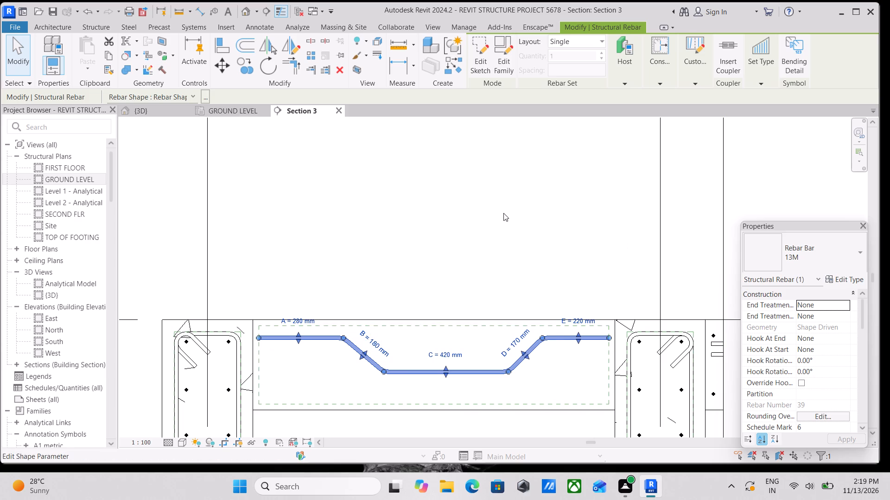
pyautogui.click(579, 35)
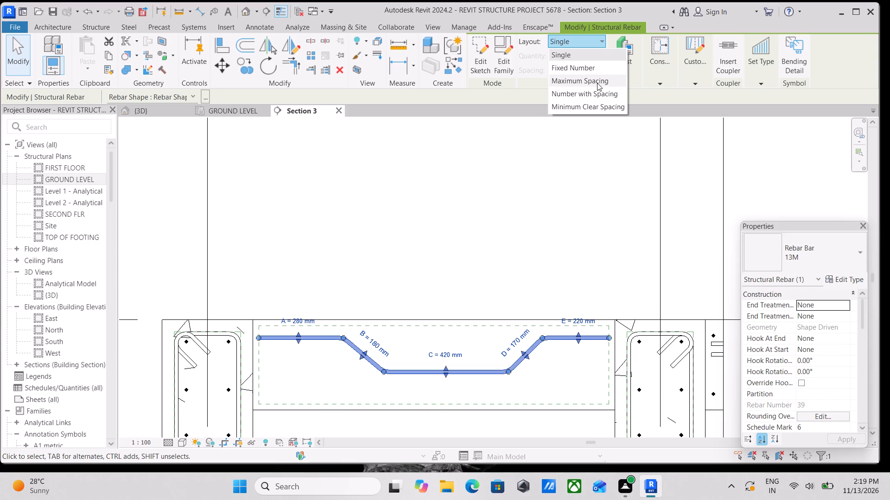
pyautogui.click(598, 82)
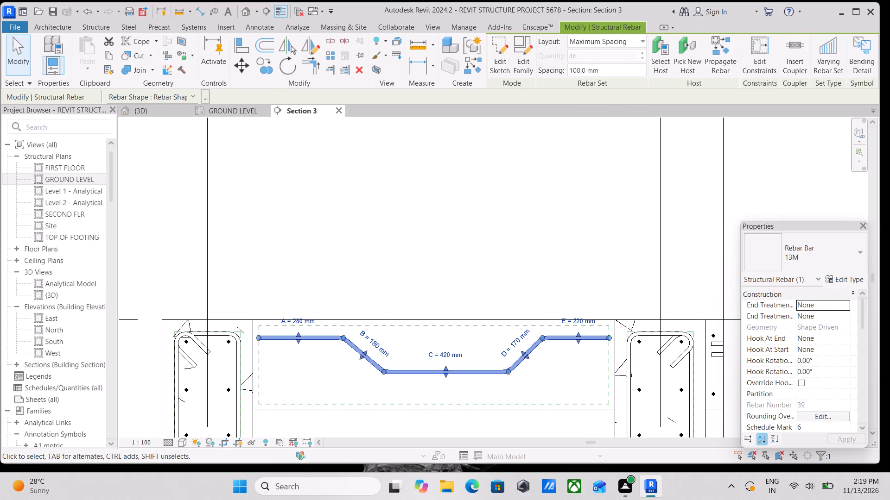
pyautogui.moveTo(603, 72); pyautogui.dragTo(540, 73)
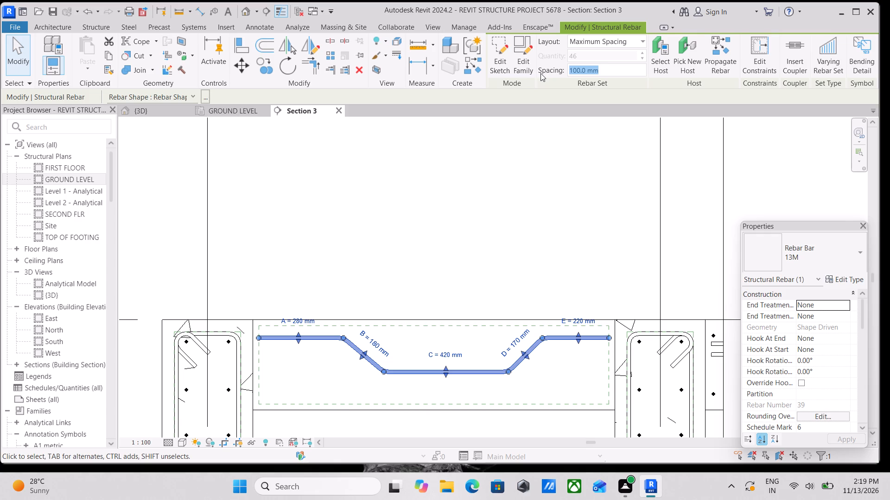
pyautogui.write('120mm')
pyautogui.press('Return')
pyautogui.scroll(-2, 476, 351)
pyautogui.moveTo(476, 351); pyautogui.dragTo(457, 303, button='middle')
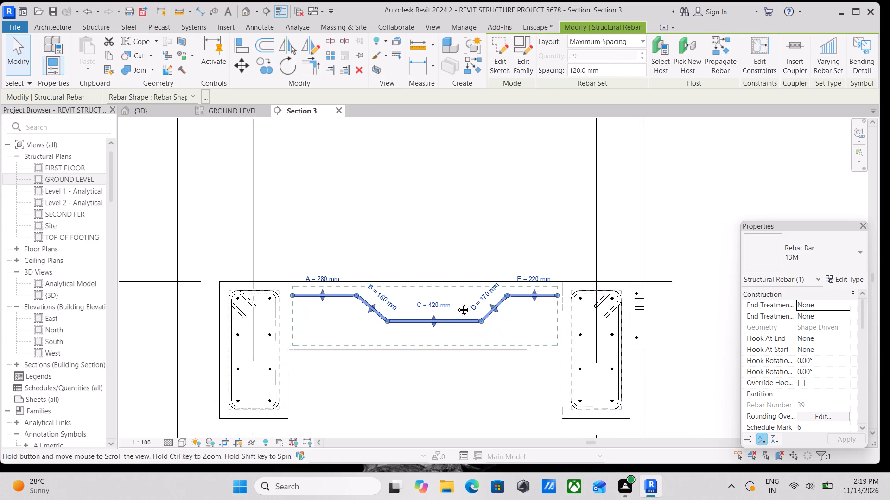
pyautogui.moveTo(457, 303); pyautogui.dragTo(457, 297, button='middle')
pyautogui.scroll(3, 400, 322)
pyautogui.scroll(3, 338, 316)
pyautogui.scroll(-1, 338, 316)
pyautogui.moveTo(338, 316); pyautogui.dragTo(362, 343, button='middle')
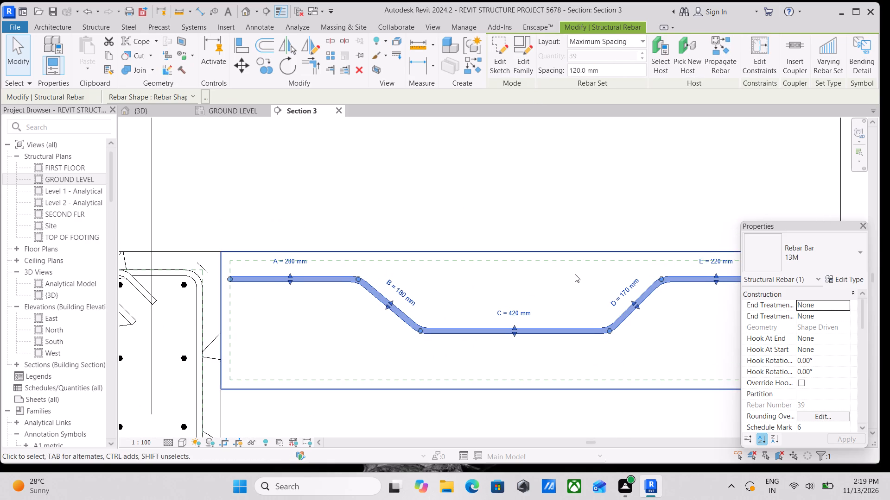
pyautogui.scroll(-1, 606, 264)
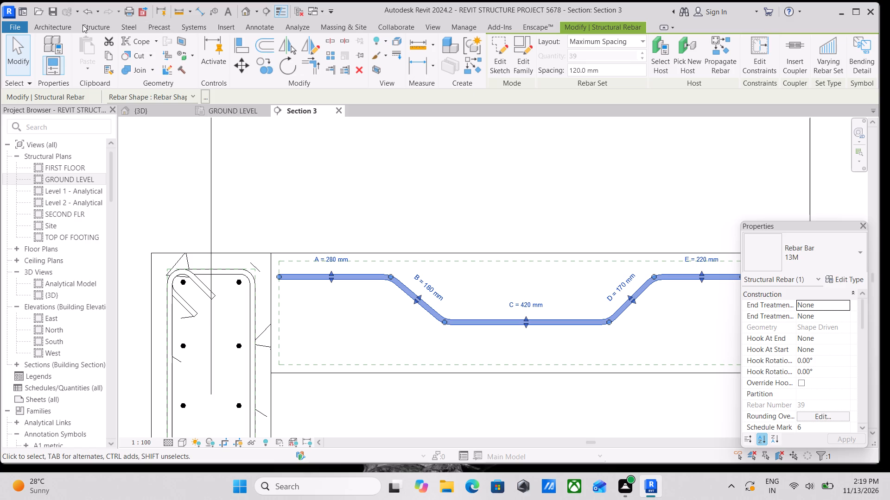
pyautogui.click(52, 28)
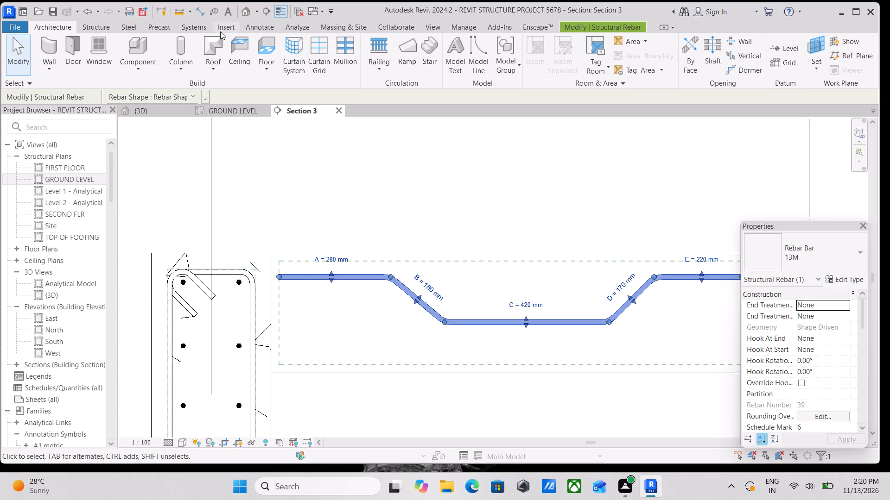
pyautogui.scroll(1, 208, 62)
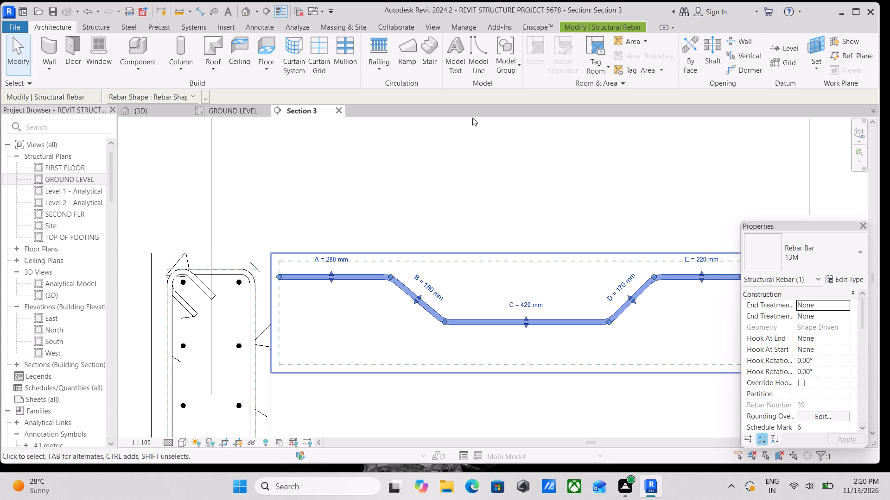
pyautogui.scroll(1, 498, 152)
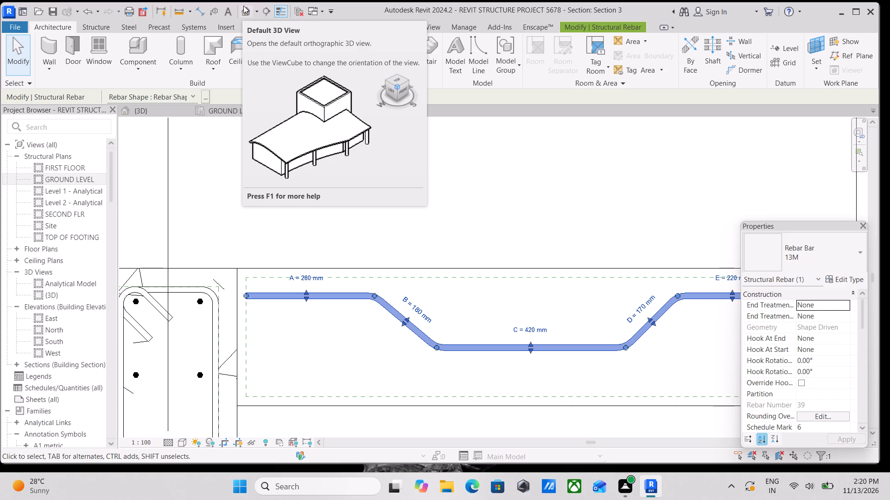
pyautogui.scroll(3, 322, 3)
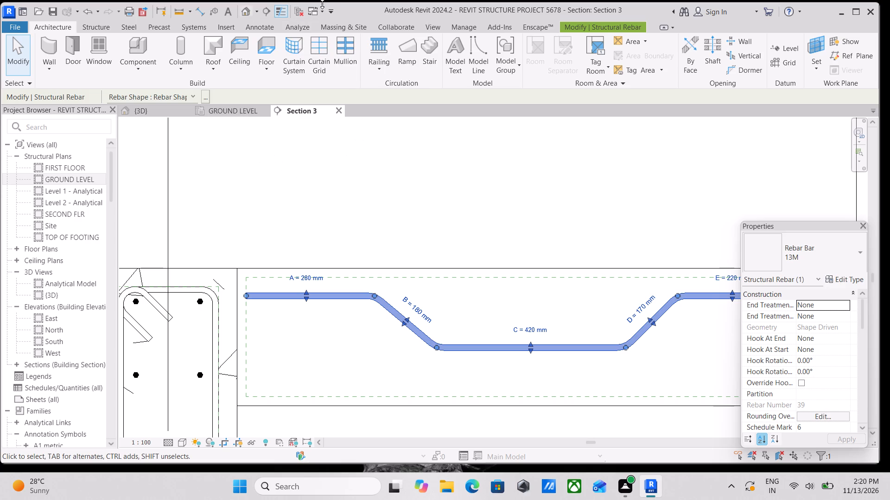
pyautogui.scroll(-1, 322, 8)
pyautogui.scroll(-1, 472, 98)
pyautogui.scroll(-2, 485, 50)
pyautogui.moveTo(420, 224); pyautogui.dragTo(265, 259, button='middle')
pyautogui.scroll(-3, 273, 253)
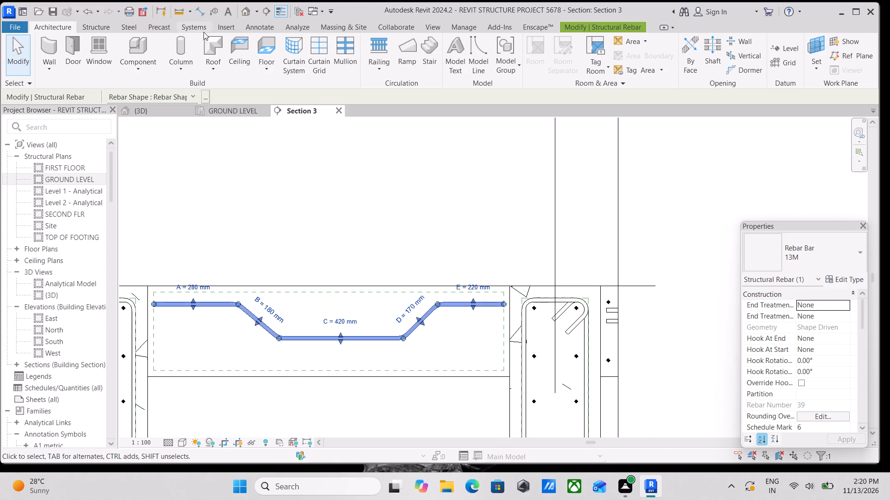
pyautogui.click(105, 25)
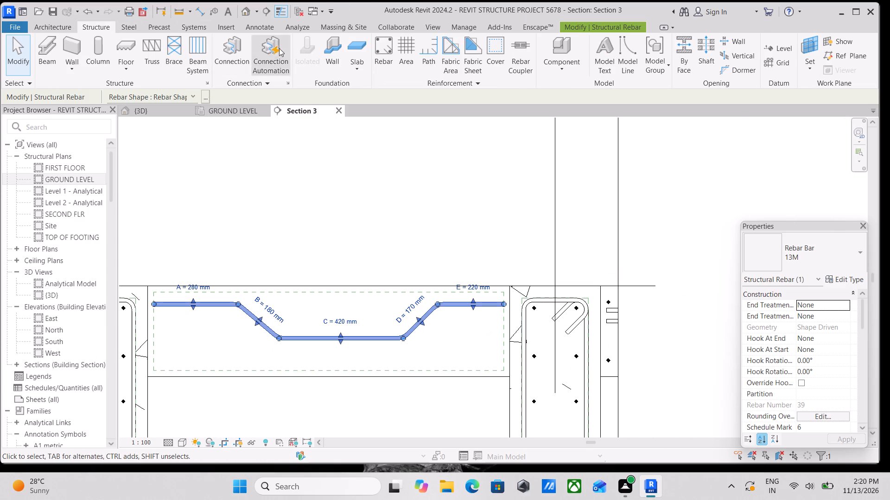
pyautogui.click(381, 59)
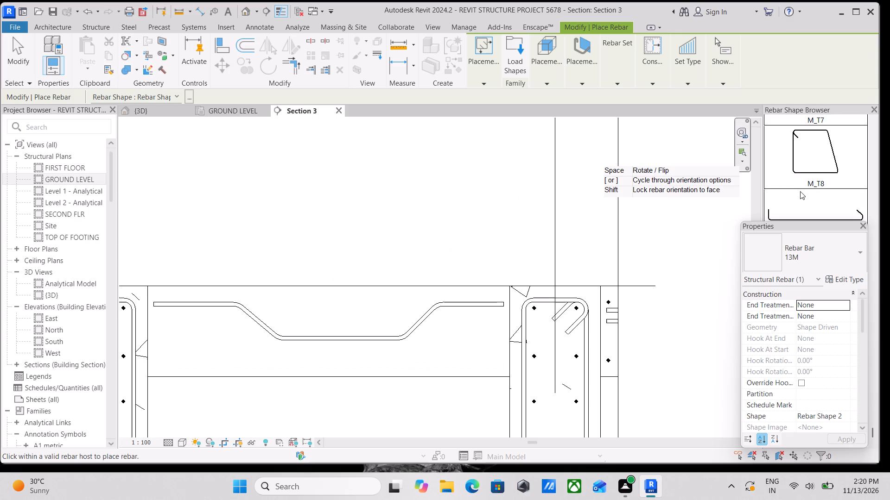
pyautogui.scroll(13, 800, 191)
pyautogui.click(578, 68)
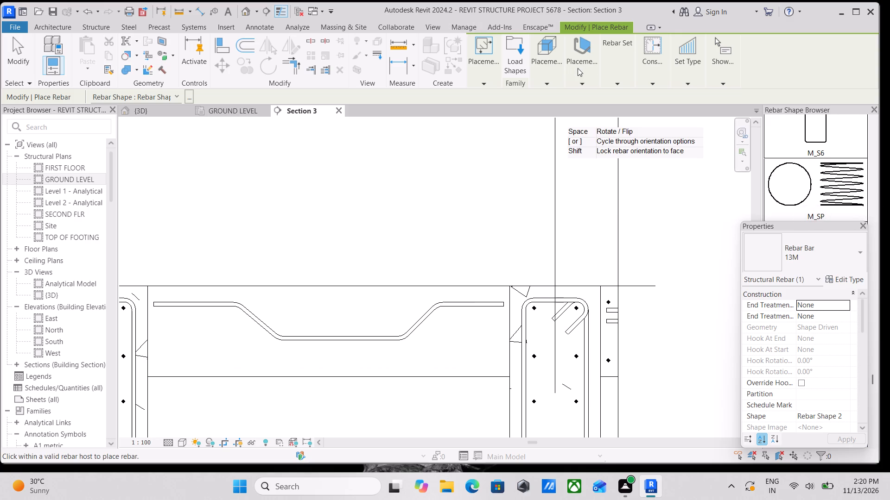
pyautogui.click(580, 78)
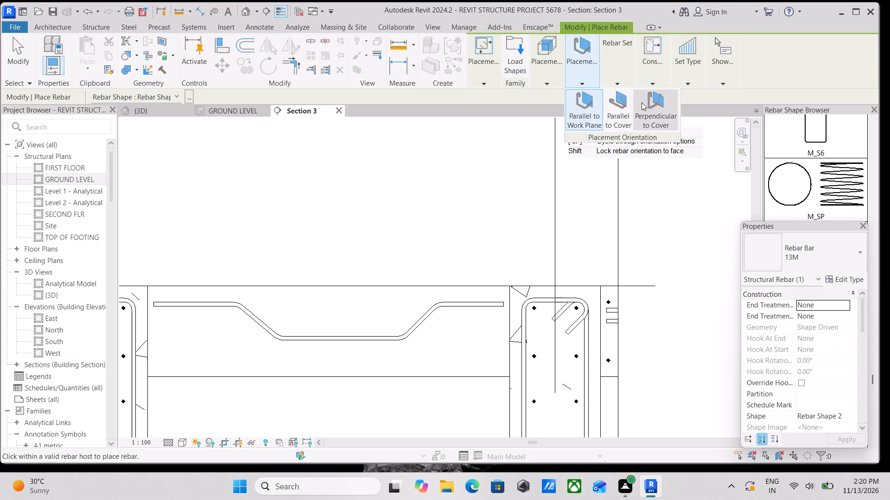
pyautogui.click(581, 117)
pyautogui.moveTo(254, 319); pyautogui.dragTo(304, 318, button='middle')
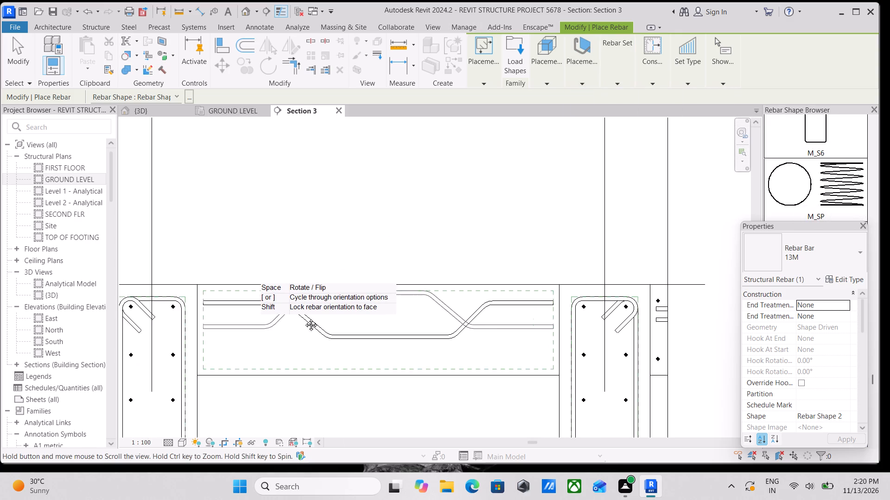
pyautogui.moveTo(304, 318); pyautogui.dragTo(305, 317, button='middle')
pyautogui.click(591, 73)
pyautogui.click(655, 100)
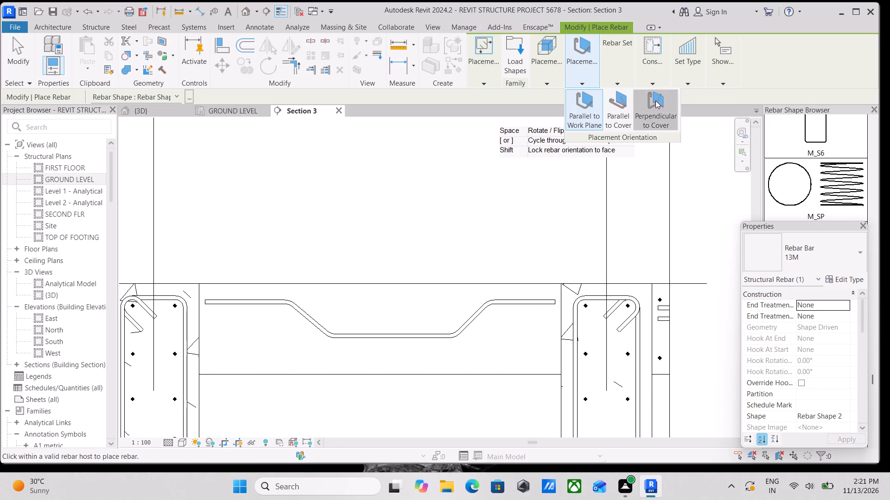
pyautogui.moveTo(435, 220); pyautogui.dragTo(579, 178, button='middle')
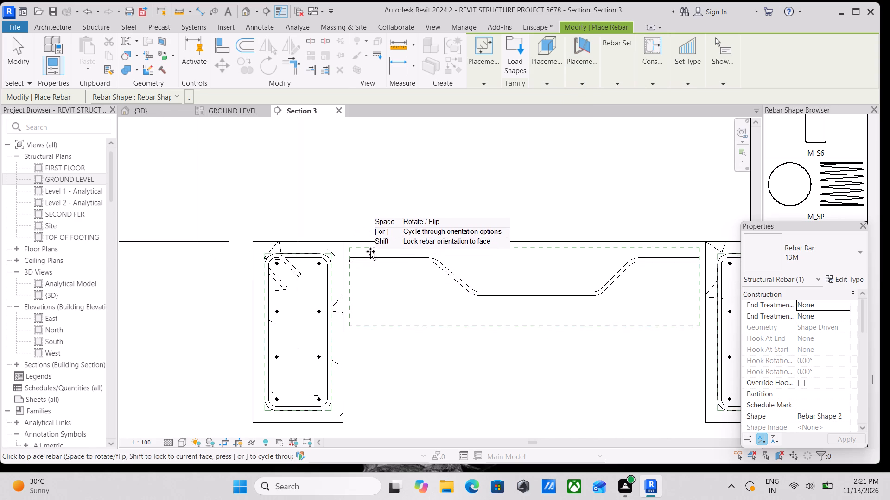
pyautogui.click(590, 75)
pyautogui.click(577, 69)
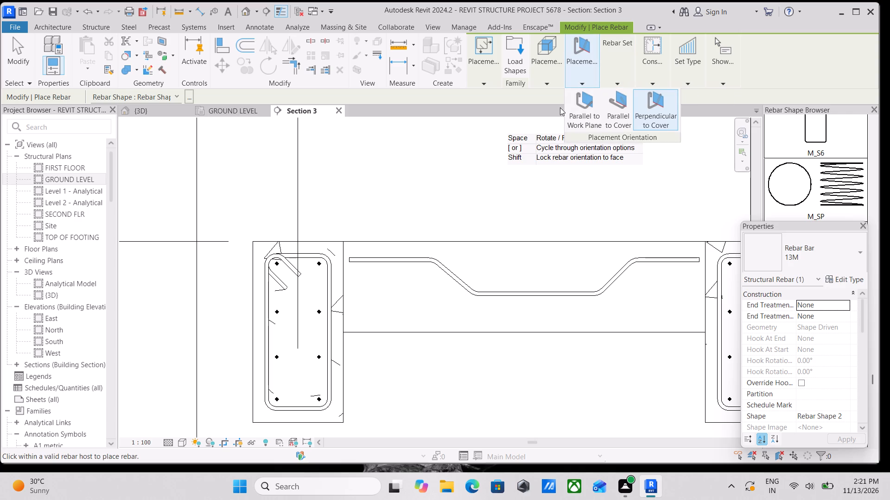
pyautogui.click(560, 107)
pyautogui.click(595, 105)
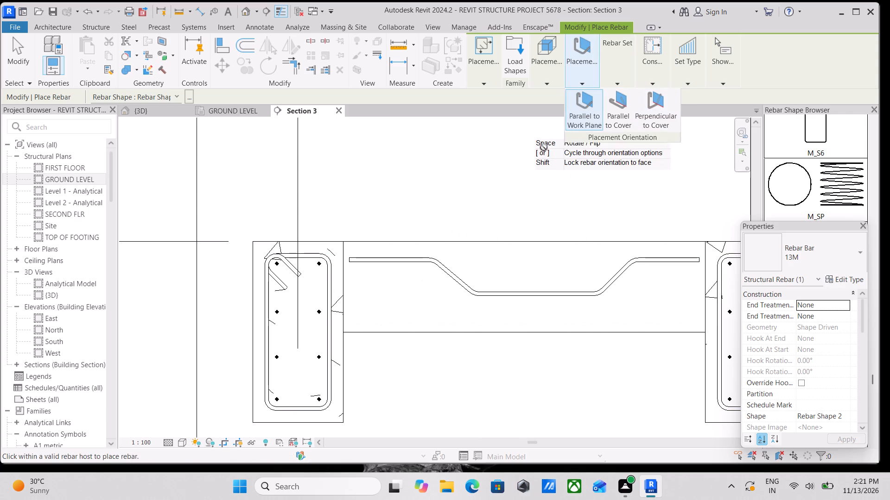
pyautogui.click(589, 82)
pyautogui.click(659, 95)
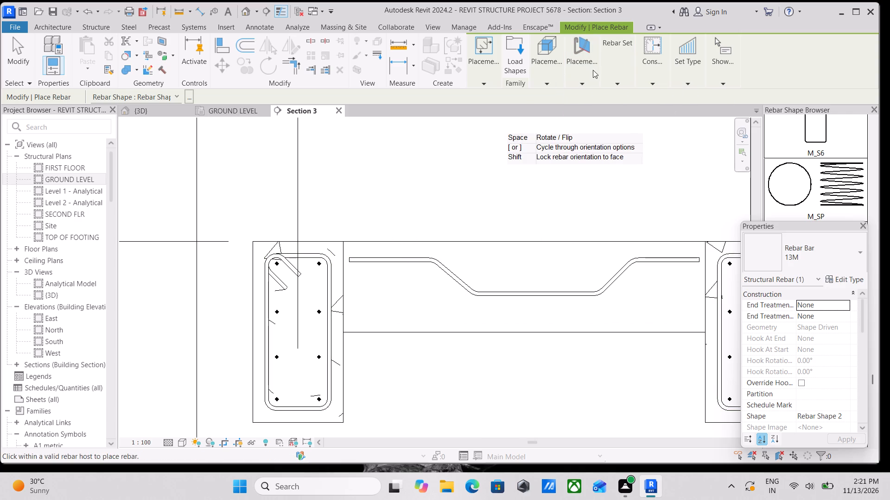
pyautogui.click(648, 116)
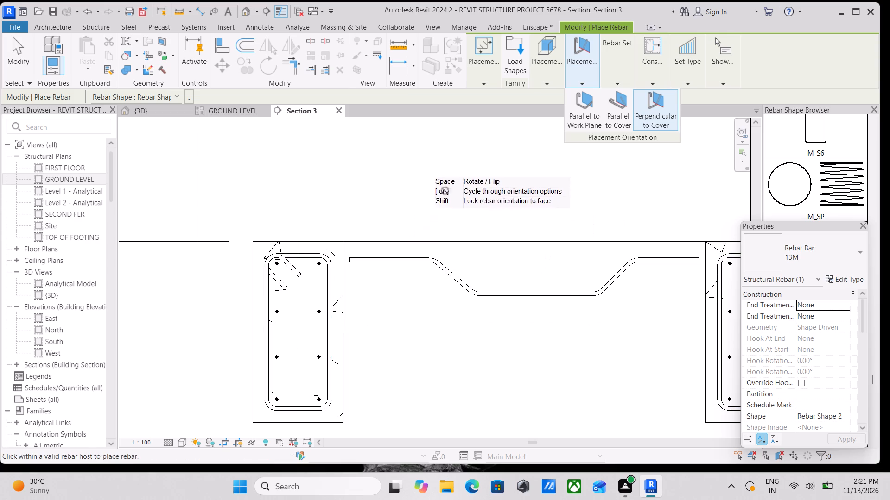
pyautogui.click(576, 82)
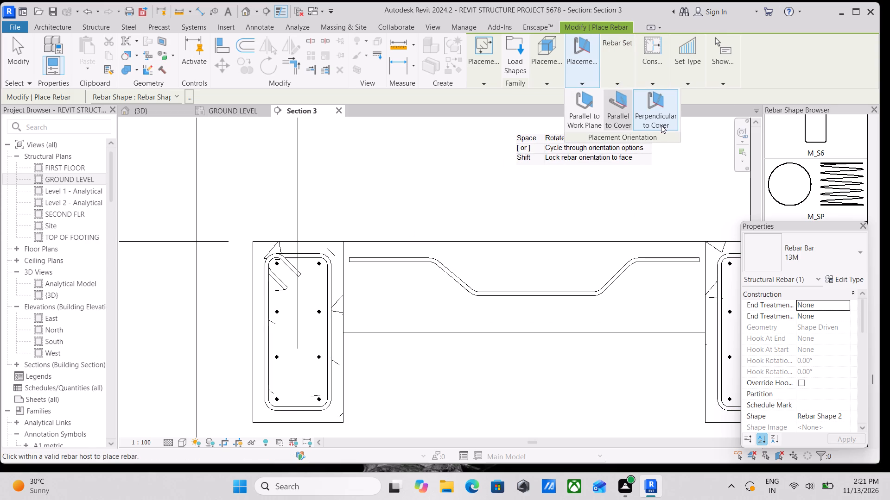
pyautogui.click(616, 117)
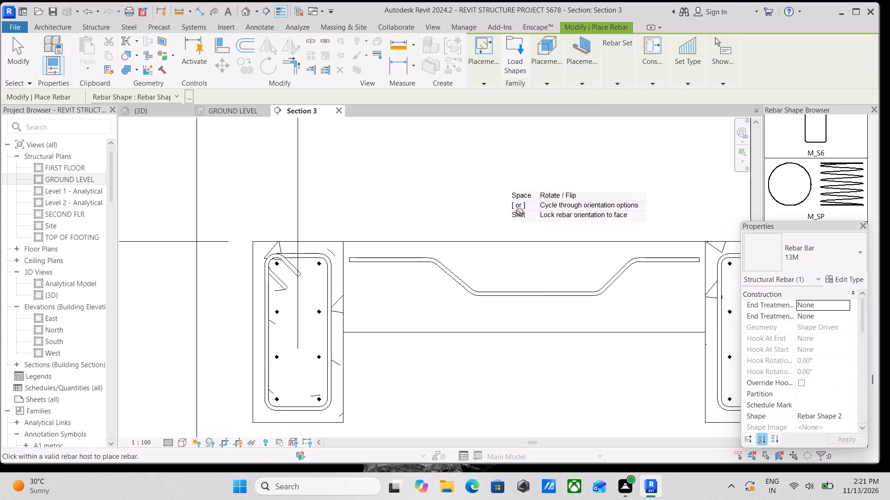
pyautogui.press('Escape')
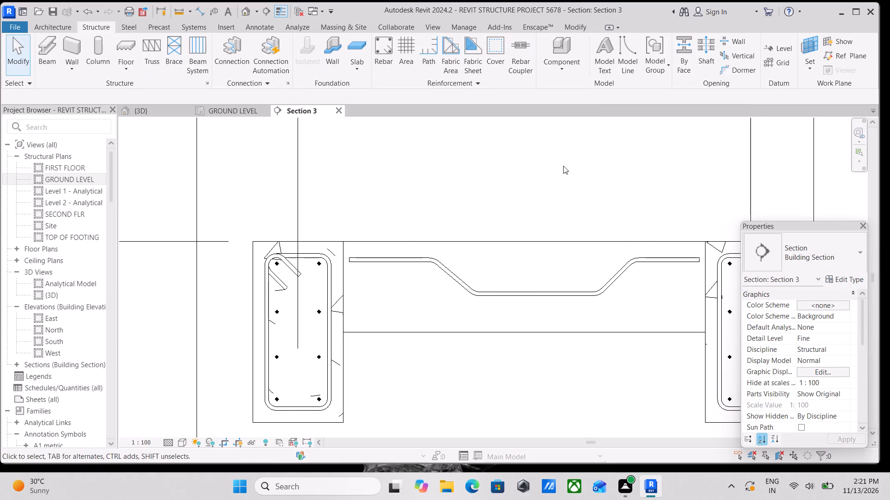
# Place a straight 13M rebar of shape M_00 in the slab, about 56 mm from the left beam face and 256 mm below the slab top.
pyautogui.scroll(3, 525, 333)
pyautogui.moveTo(412, 244); pyautogui.dragTo(417, 265, button='middle')
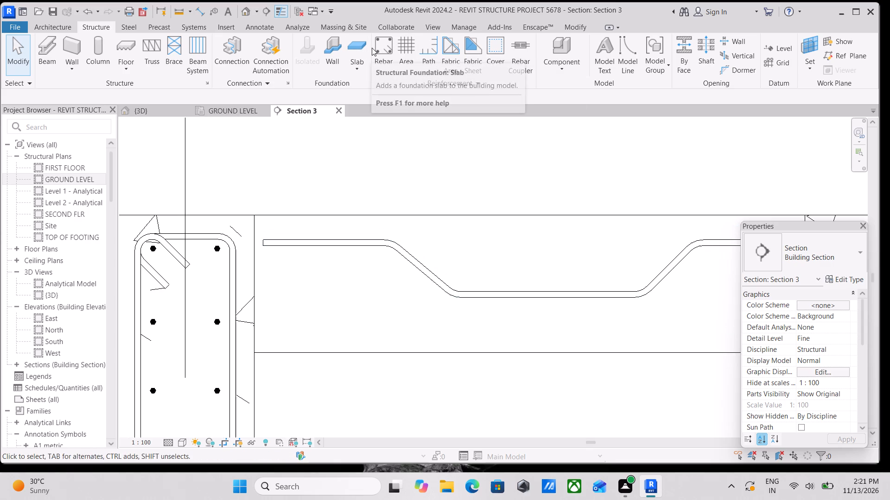
pyautogui.click(375, 47)
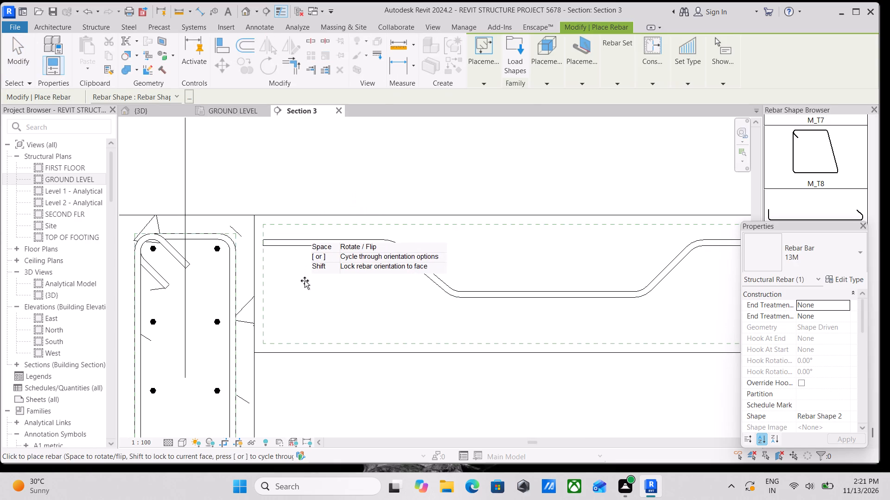
pyautogui.scroll(2, 825, 186)
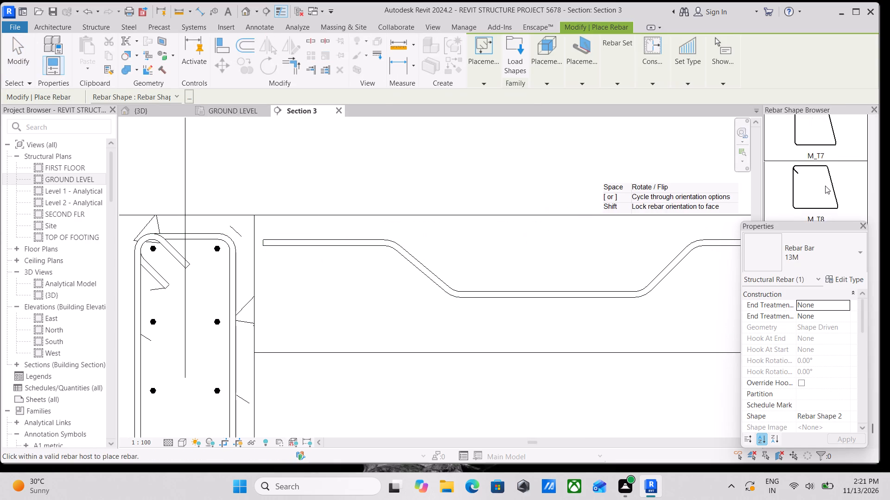
pyautogui.scroll(20, 825, 186)
pyautogui.scroll(9, 825, 186)
pyautogui.scroll(-1, 825, 186)
pyautogui.scroll(2, 825, 186)
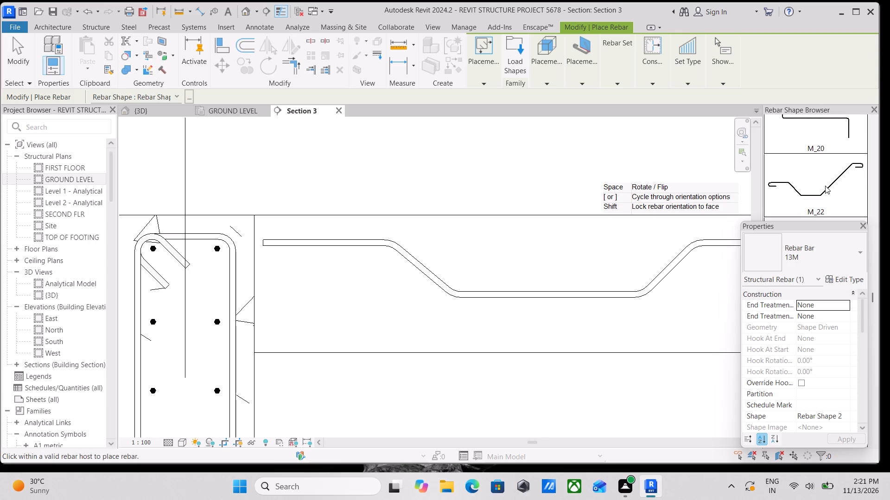
pyautogui.scroll(20, 825, 186)
pyautogui.scroll(16, 825, 186)
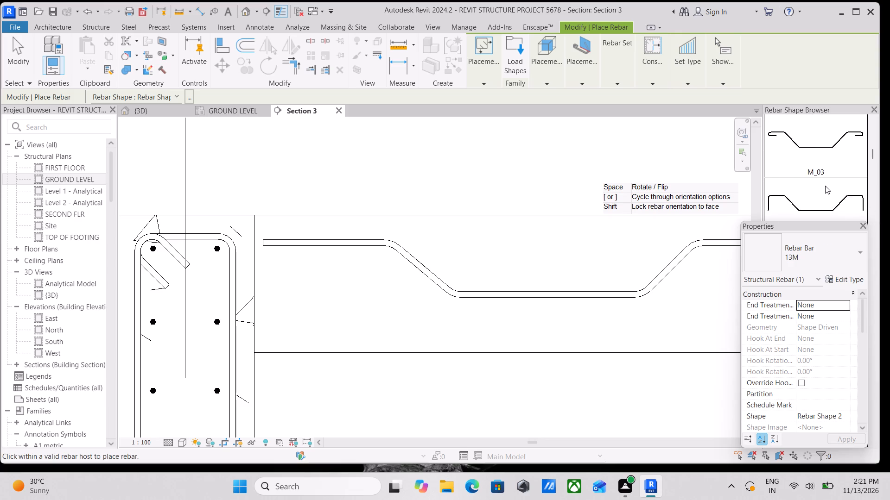
pyautogui.scroll(11, 825, 186)
pyautogui.click(823, 137)
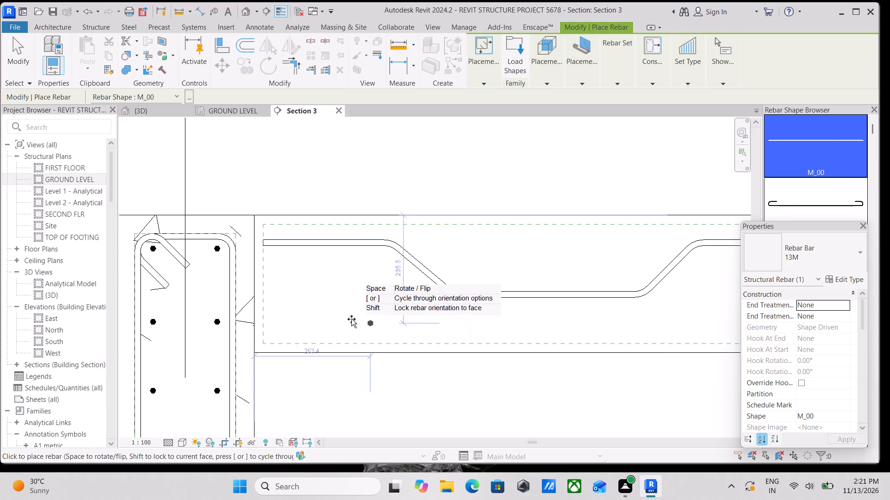
pyautogui.scroll(3, 326, 325)
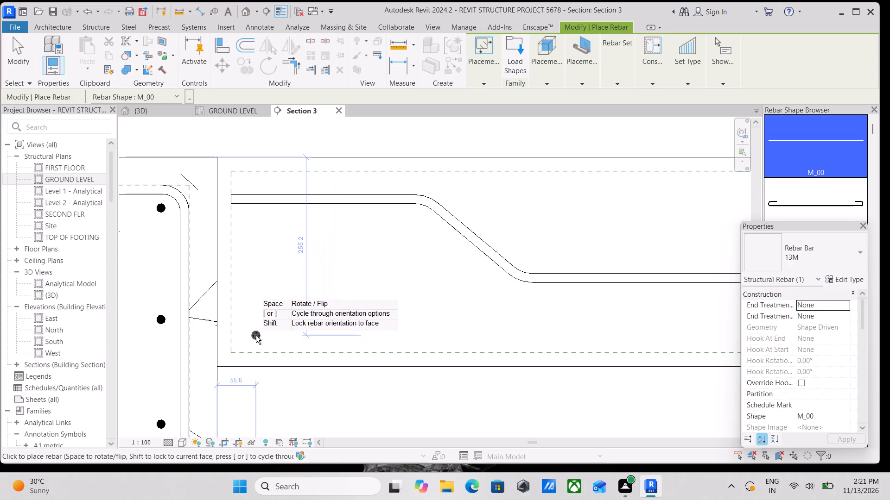
pyautogui.click(256, 336)
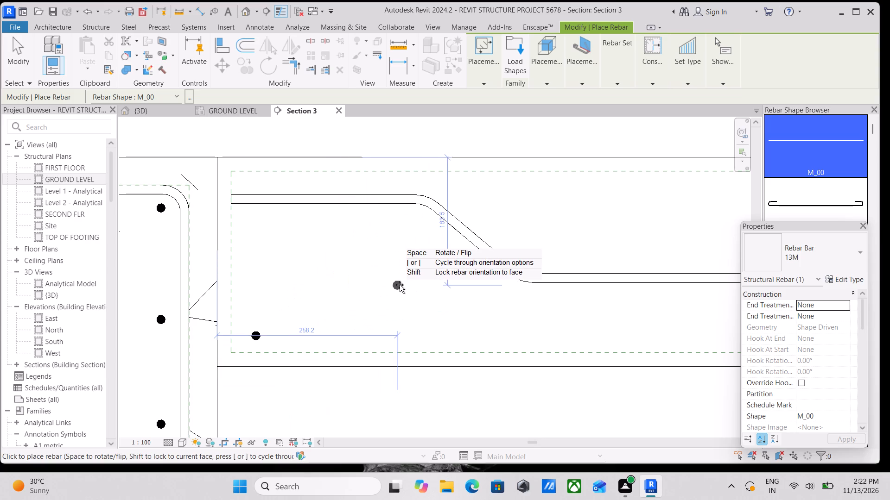
pyautogui.press('Escape')
pyautogui.press('Escape')
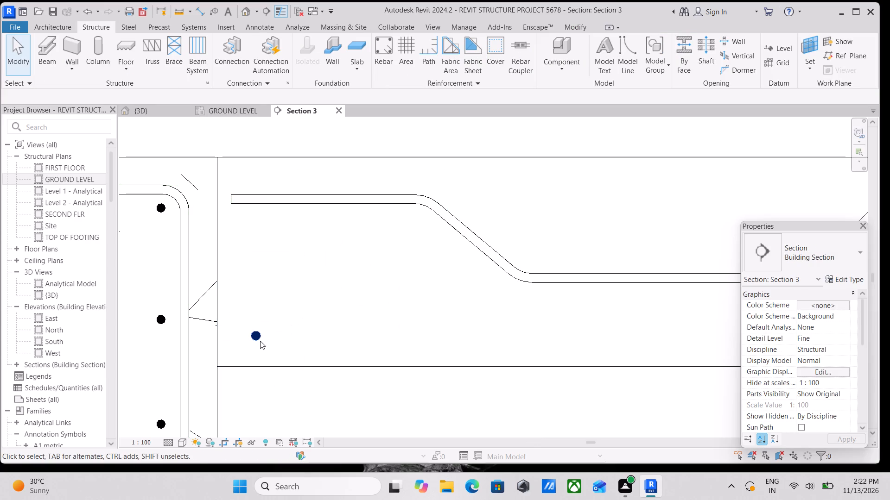
# Set the straight M_00 rebar's layout to Maximum Spacing with a spacing of 120 mm.
pyautogui.click(261, 340)
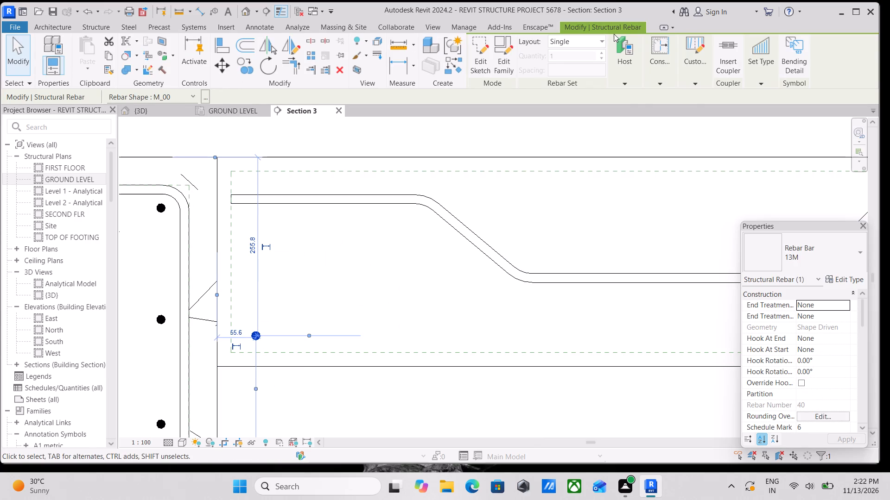
pyautogui.click(598, 40)
pyautogui.click(615, 87)
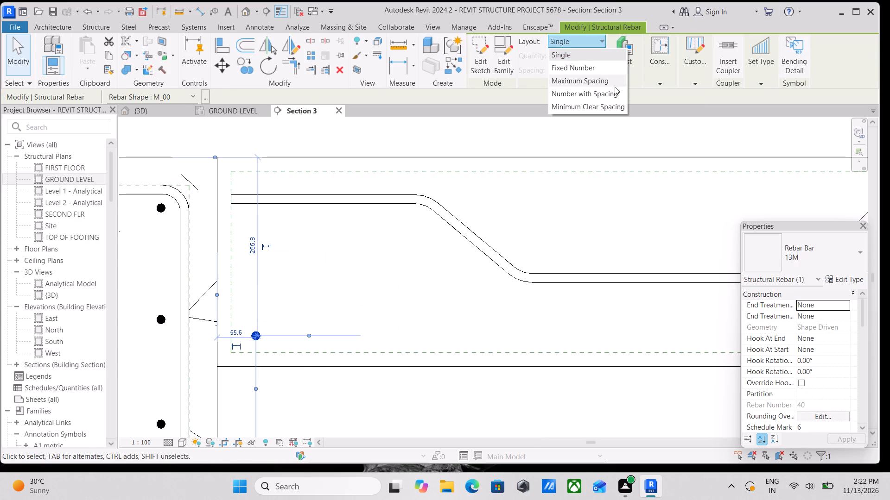
pyautogui.scroll(-2, 482, 197)
pyautogui.moveTo(482, 197); pyautogui.dragTo(519, 225, button='middle')
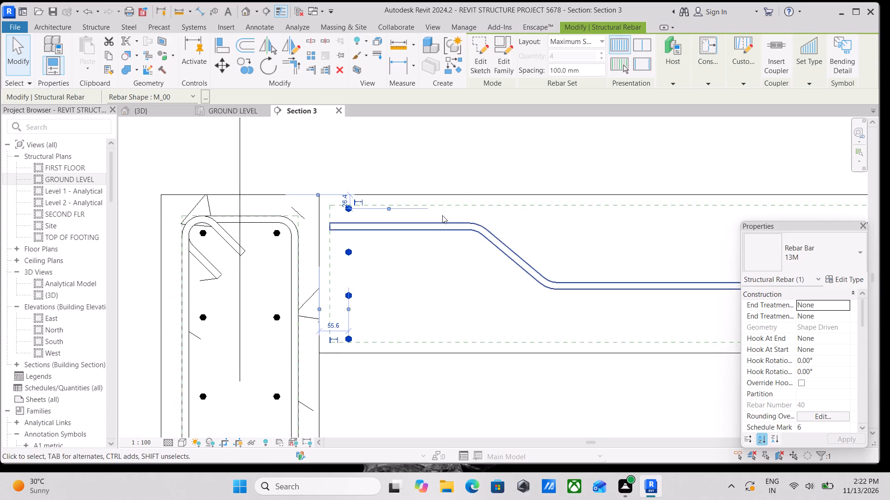
pyautogui.moveTo(442, 215); pyautogui.dragTo(449, 231, button='middle')
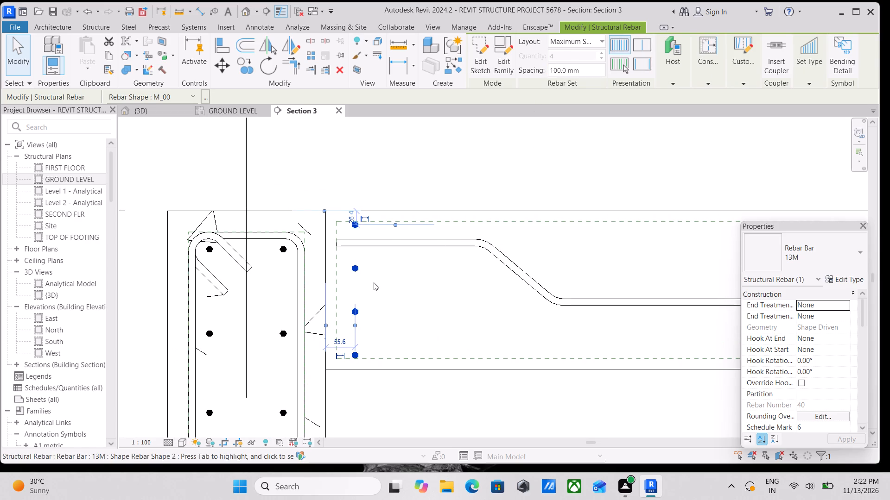
pyautogui.moveTo(374, 282); pyautogui.dragTo(231, 293, button='middle')
pyautogui.scroll(-2, 231, 293)
pyautogui.moveTo(231, 293); pyautogui.dragTo(272, 307, button='middle')
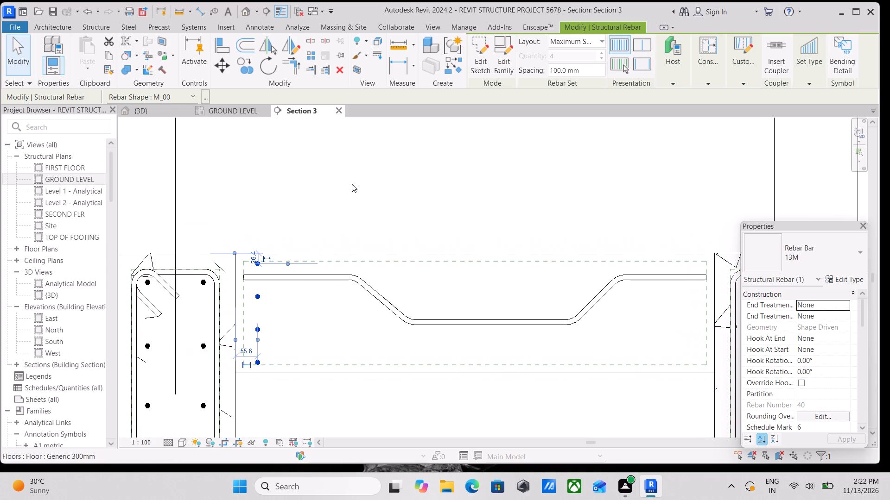
pyautogui.scroll(4, 244, 331)
pyautogui.moveTo(297, 325); pyautogui.dragTo(354, 325, button='middle')
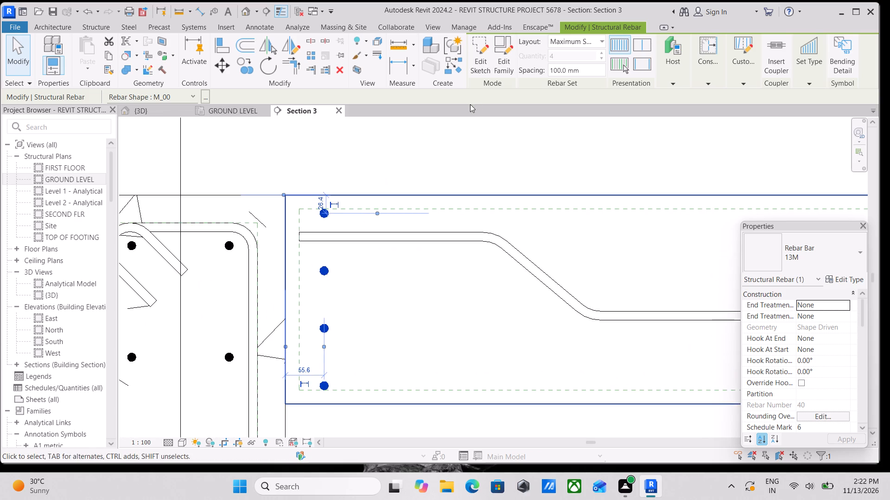
pyautogui.moveTo(595, 70); pyautogui.dragTo(545, 74)
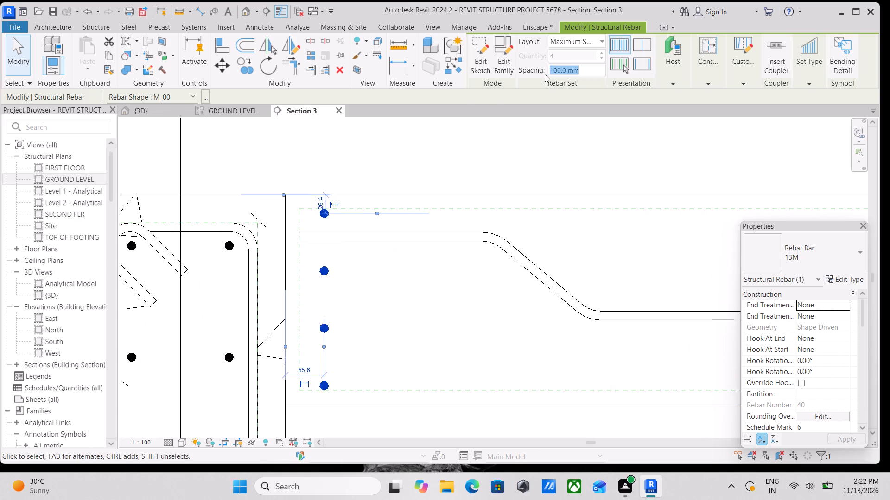
pyautogui.write('12')
pyautogui.press('0')
pyautogui.write('mm')
pyautogui.press('Return')
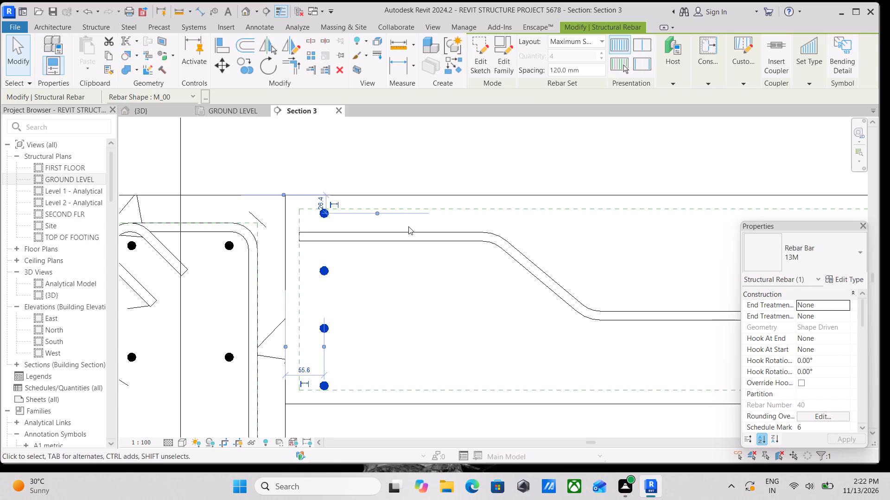
pyautogui.press('Escape')
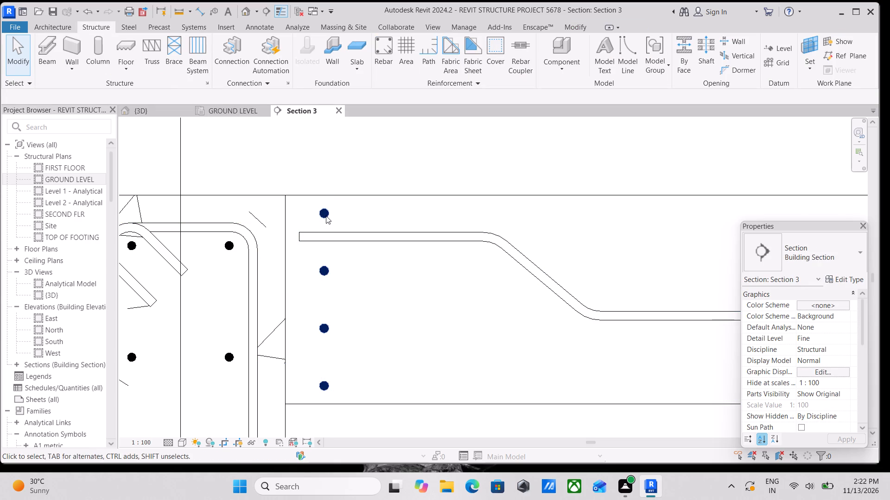
# Change the M_00 rebar set's layout to Fixed Number with a quantity of 4.
pyautogui.click(326, 216)
pyautogui.scroll(-2, 326, 216)
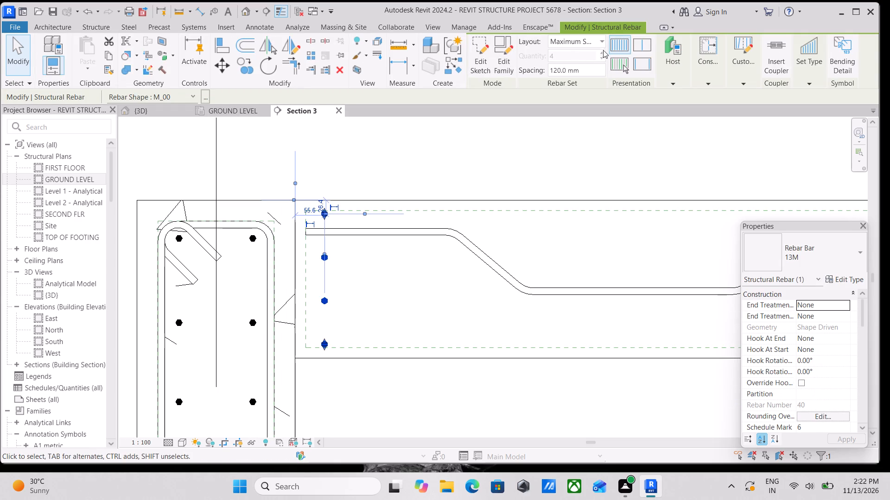
pyautogui.click(597, 41)
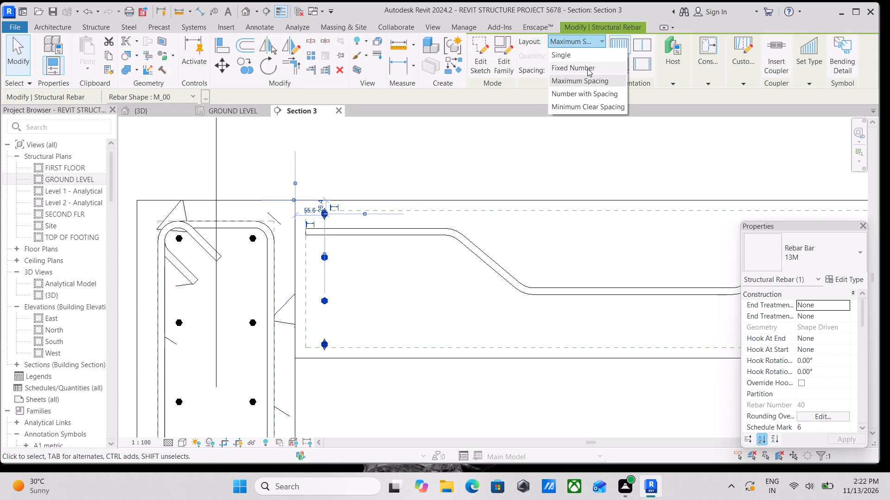
pyautogui.click(587, 69)
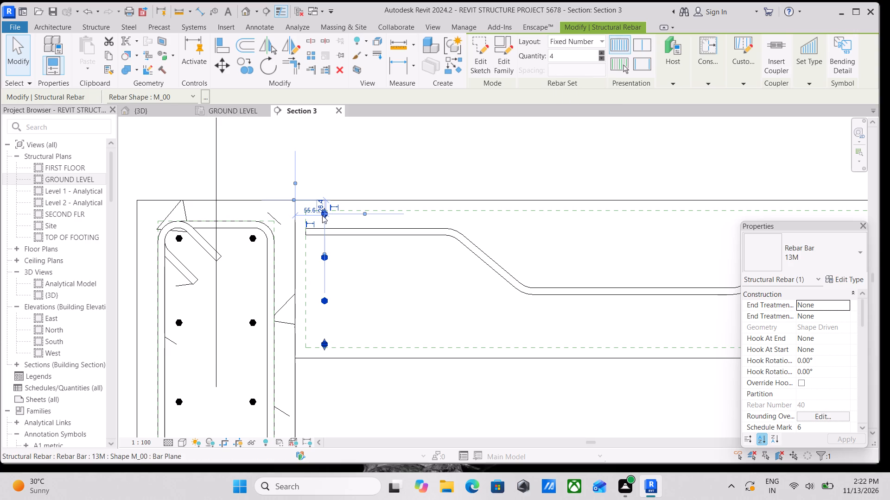
# Lower the top bar of the M_00 rebar set to about 46 mm below the slab's top face.
pyautogui.moveTo(323, 215); pyautogui.dragTo(323, 223)
pyautogui.scroll(2, 330, 221)
pyautogui.press('Escape')
pyautogui.press('Escape')
pyautogui.scroll(2, 326, 233)
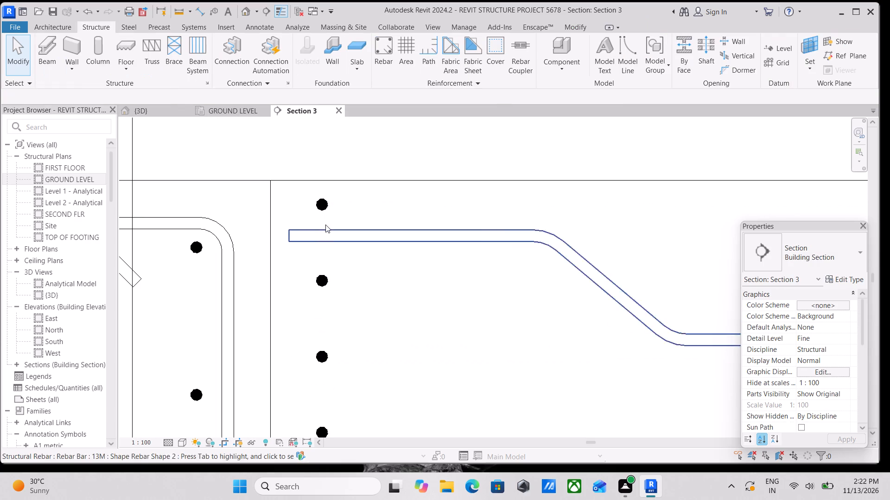
pyautogui.click(327, 204)
pyautogui.scroll(11, 320, 207)
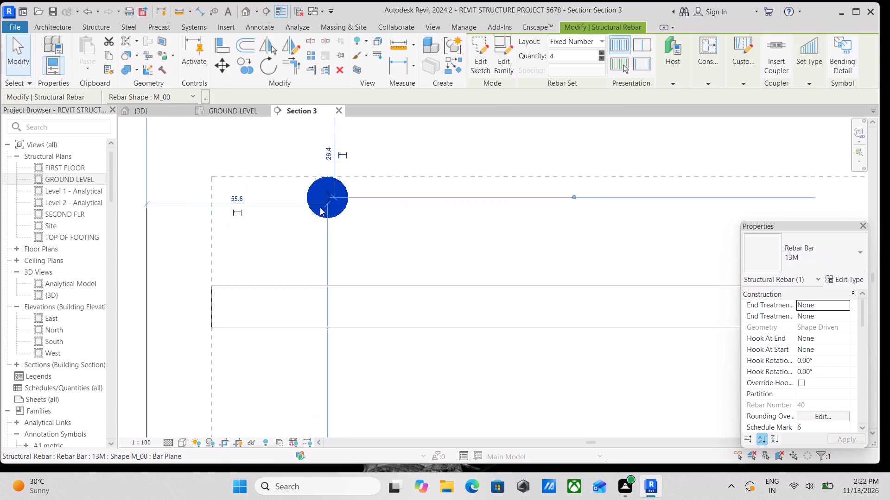
pyautogui.scroll(3, 320, 207)
pyautogui.moveTo(336, 190); pyautogui.dragTo(326, 281)
pyautogui.scroll(-14, 333, 271)
pyautogui.moveTo(359, 263); pyautogui.dragTo(368, 207, button='middle')
pyautogui.scroll(1, 374, 196)
pyautogui.scroll(-3, 374, 196)
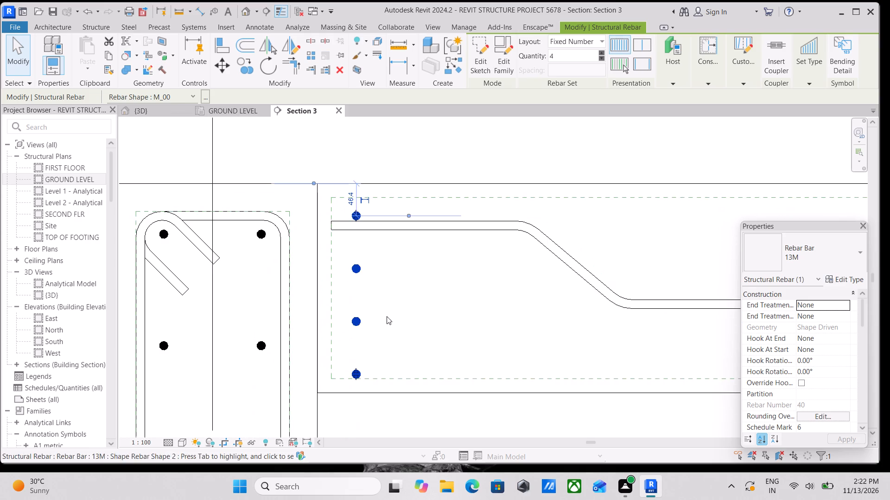
# Raise the bottom bar of the M_00 rebar set above the slab's bottom cover line, shortening the distribution.
pyautogui.moveTo(387, 316); pyautogui.dragTo(389, 300, button='middle')
pyautogui.moveTo(356, 353); pyautogui.dragTo(356, 342)
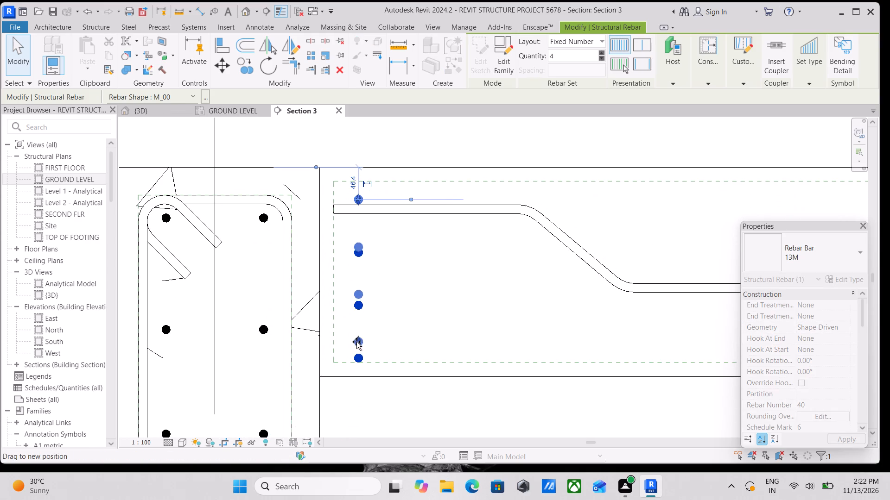
pyautogui.moveTo(356, 342); pyautogui.dragTo(357, 339)
pyautogui.press('Escape')
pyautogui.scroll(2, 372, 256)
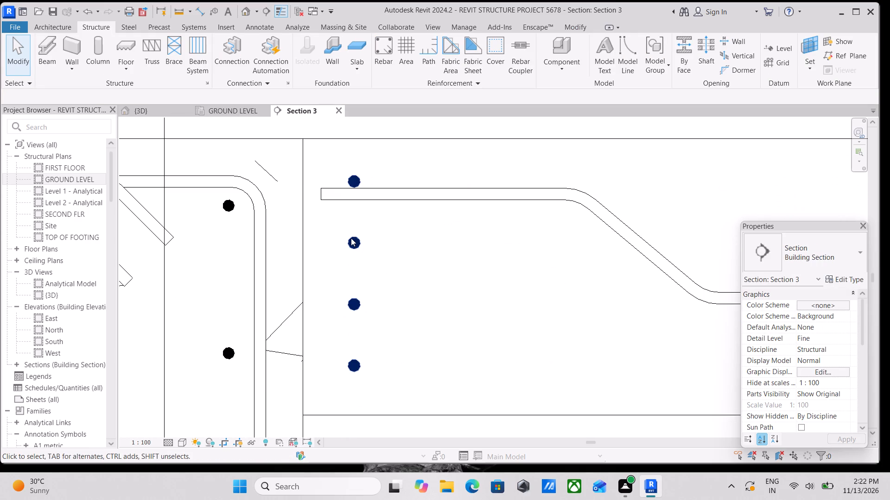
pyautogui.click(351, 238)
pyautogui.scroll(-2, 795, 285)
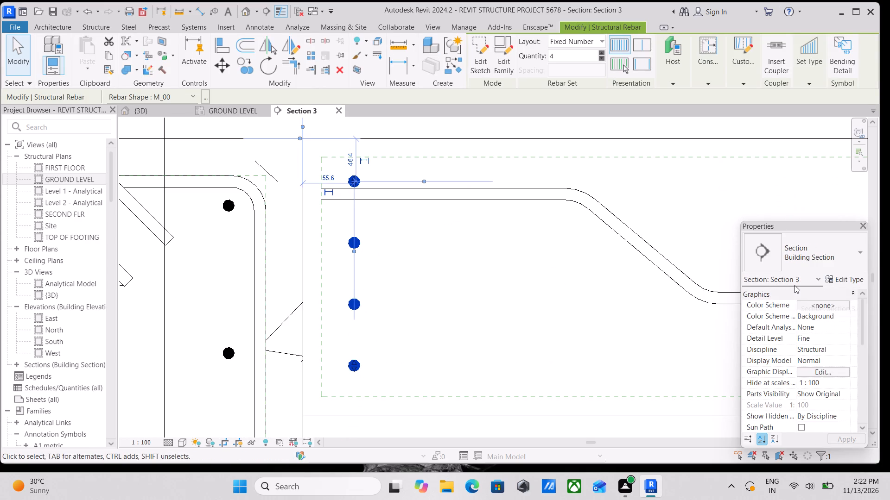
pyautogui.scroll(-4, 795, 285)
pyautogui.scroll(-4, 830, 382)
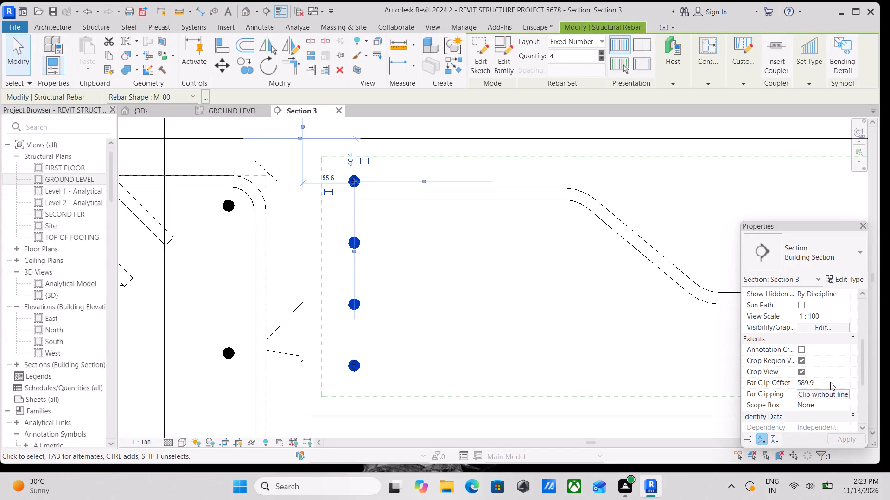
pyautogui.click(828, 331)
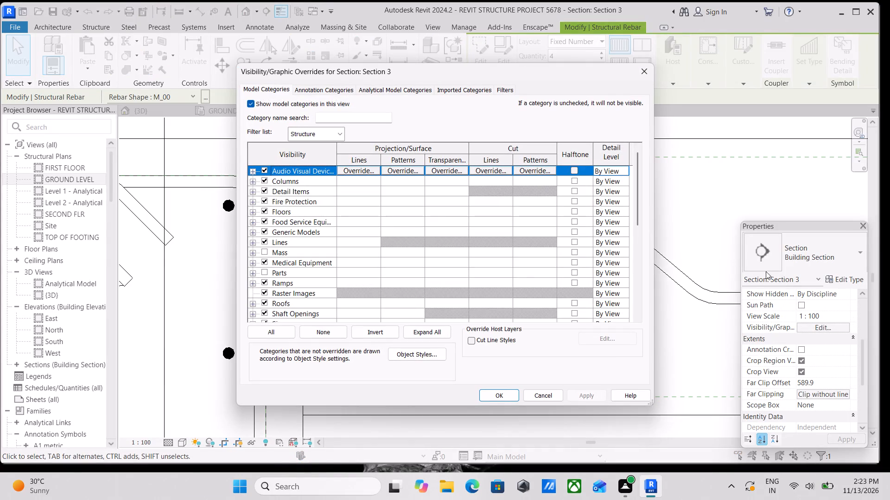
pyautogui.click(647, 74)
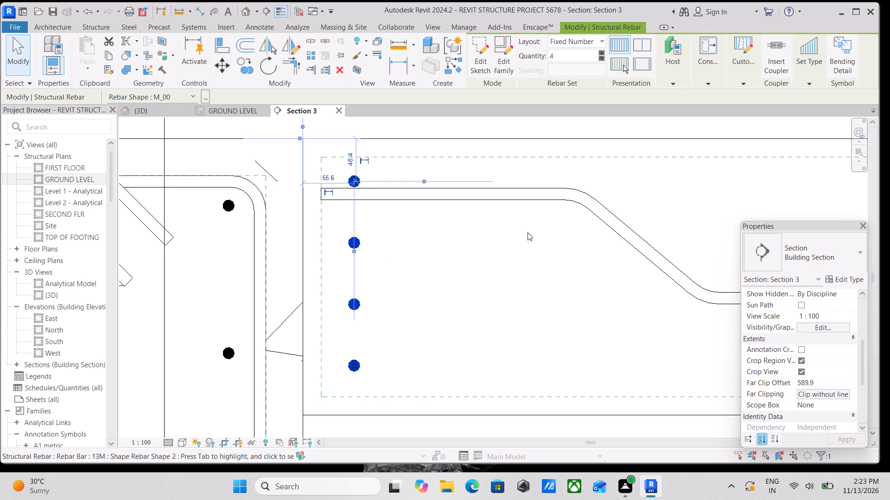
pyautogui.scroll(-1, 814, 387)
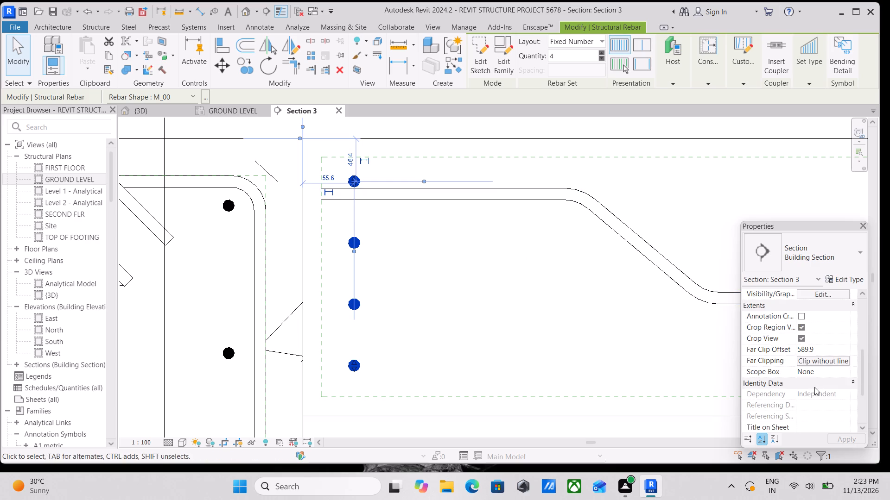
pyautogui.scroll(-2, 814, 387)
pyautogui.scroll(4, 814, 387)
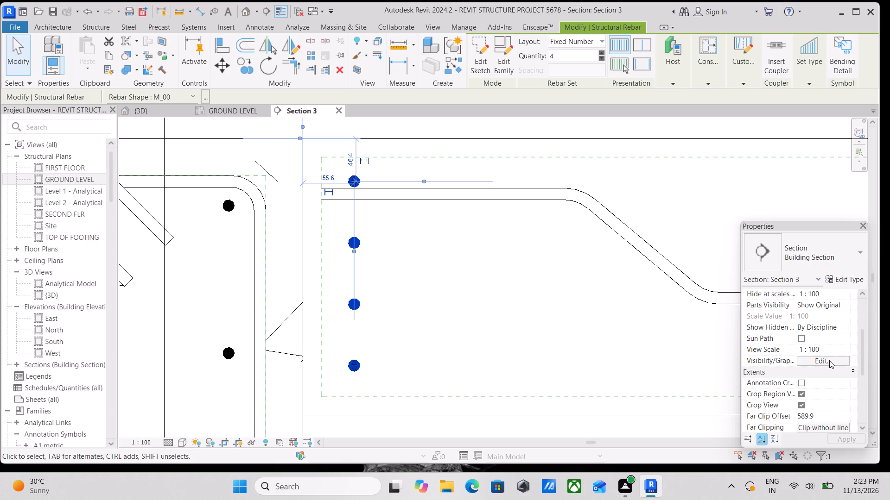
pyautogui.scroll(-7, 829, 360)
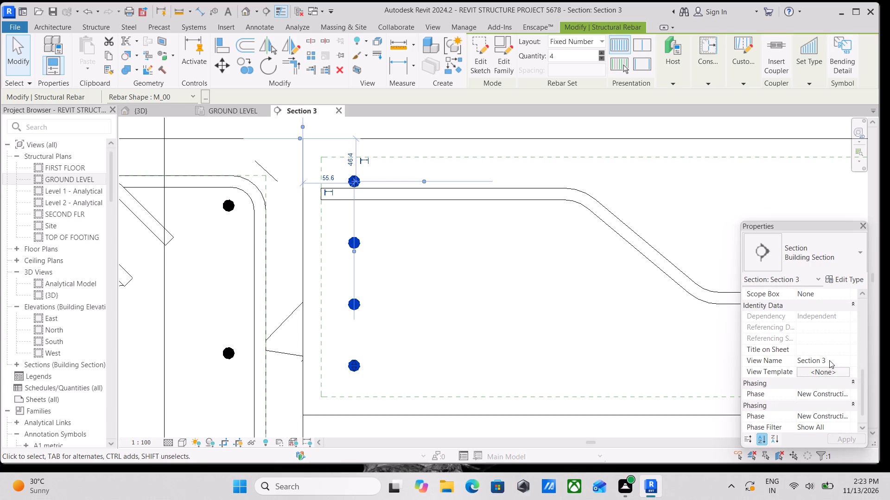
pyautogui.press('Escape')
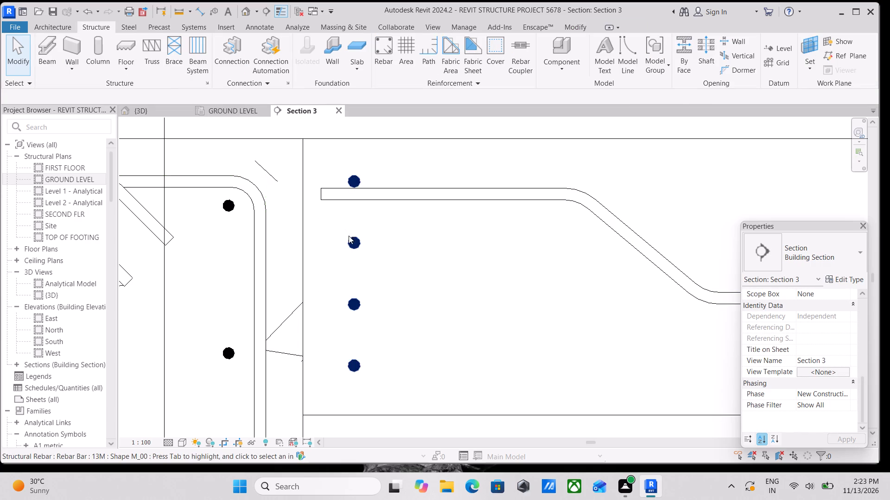
# Set the straight M_00 rebar set to show unobscured in the {3D} view.
pyautogui.click(350, 238)
pyautogui.click(823, 304)
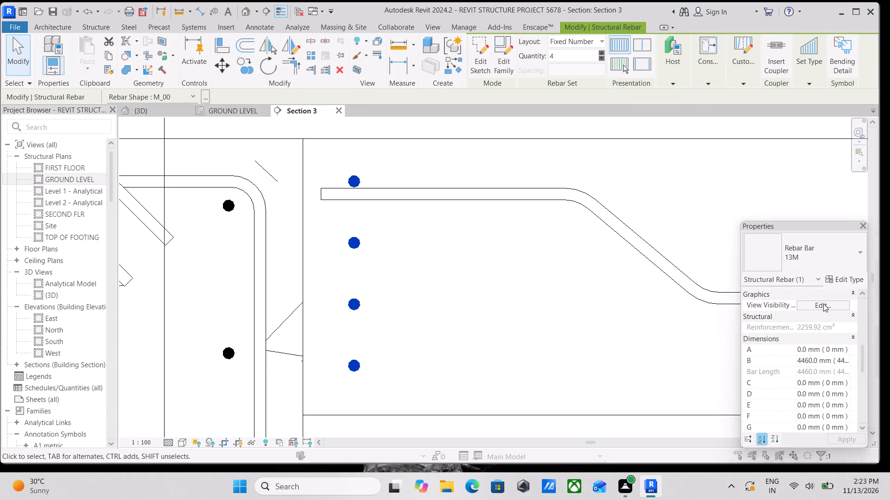
pyautogui.click(819, 314)
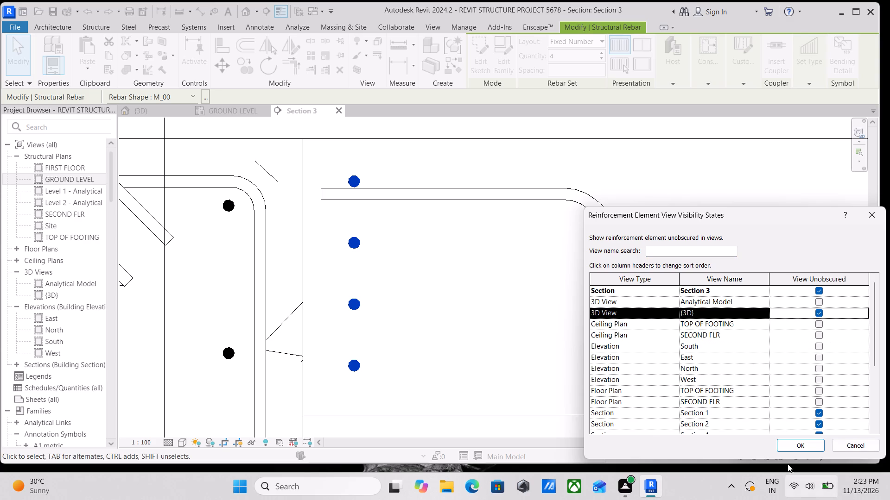
pyautogui.click(789, 443)
pyautogui.press('Escape')
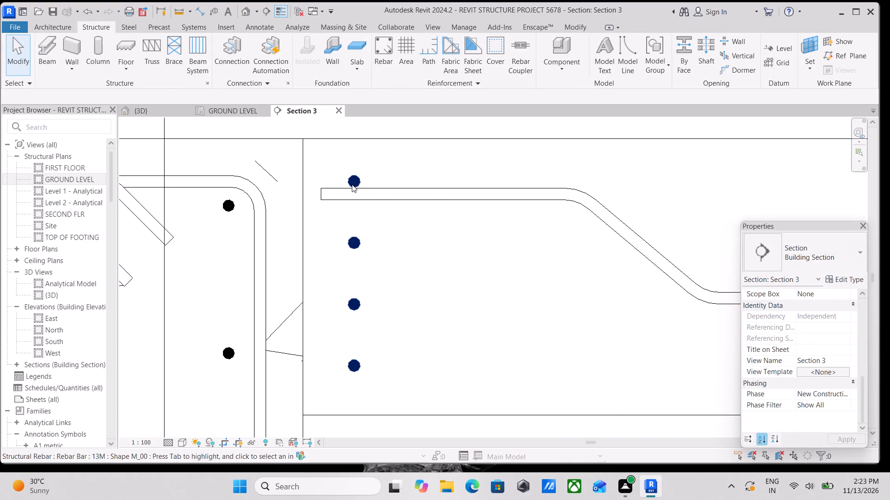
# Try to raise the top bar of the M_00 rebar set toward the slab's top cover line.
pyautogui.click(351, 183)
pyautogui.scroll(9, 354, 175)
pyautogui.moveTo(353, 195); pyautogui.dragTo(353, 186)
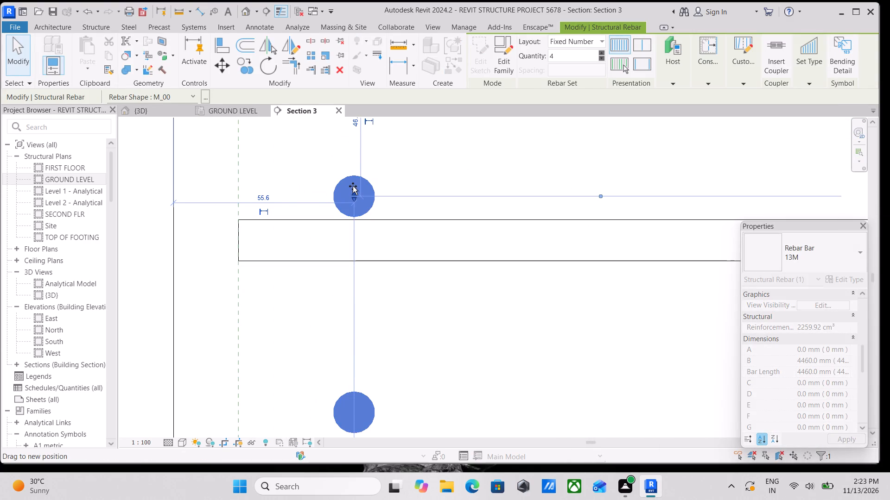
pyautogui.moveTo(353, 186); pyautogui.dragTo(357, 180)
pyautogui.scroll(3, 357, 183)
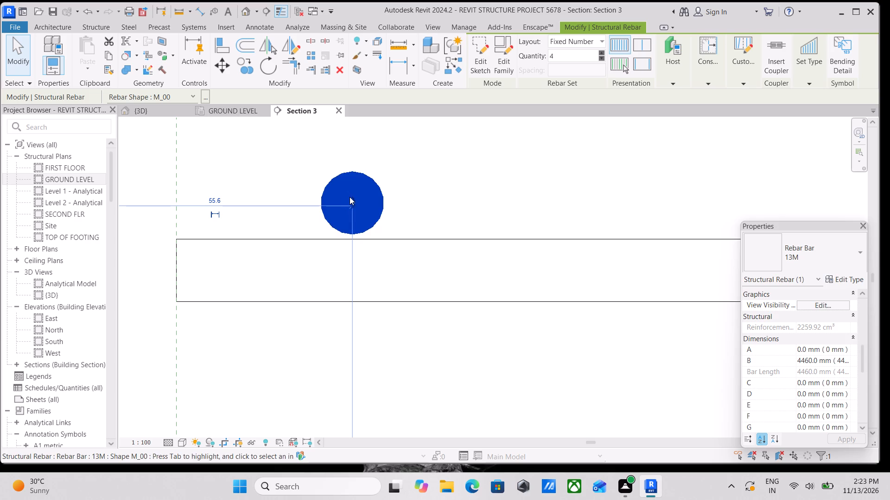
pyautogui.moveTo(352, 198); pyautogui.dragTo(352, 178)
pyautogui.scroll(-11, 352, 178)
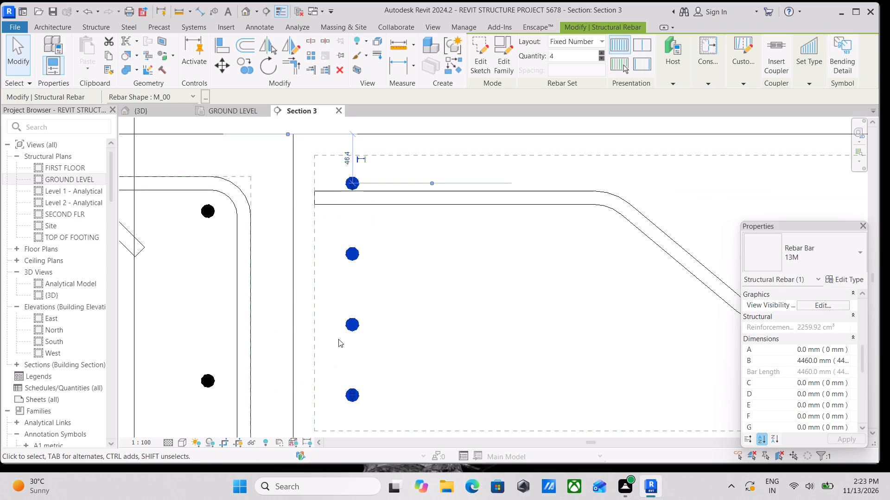
# Lower the bottom bar of the M_00 rebar set slightly toward the slab's bottom cover line.
pyautogui.scroll(-4, 356, 350)
pyautogui.moveTo(356, 349); pyautogui.dragTo(355, 278, button='middle')
pyautogui.click(356, 310)
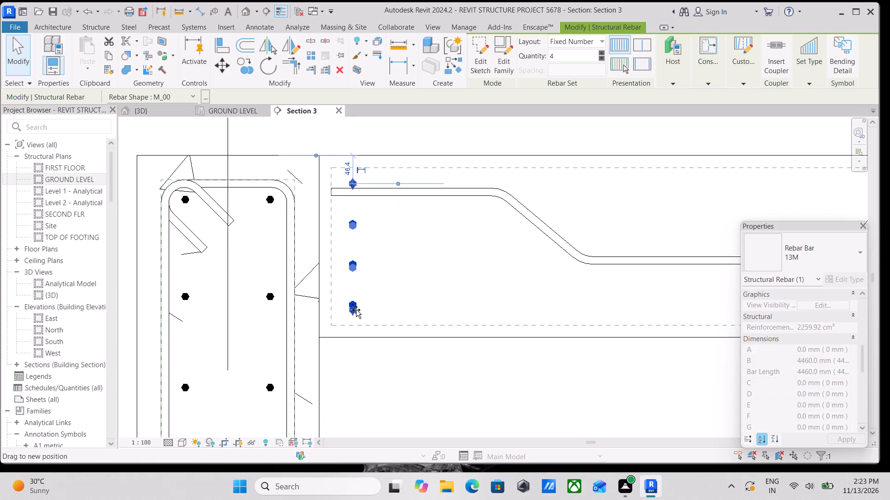
pyautogui.press('Escape')
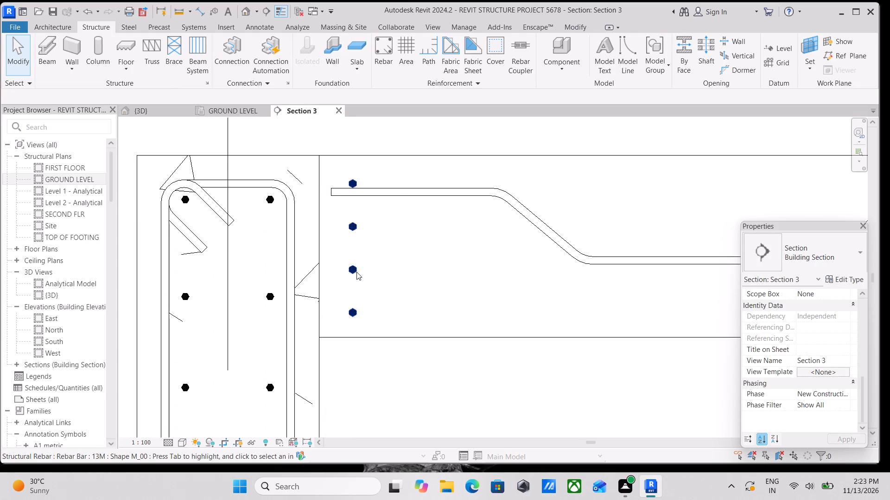
# Array the M_00 rebar set linearly across the slab bay, grouped and moved to last, ending near the cranked bar's far end, with 6 items.
pyautogui.click(356, 272)
pyautogui.moveTo(421, 265); pyautogui.dragTo(417, 288, button='middle')
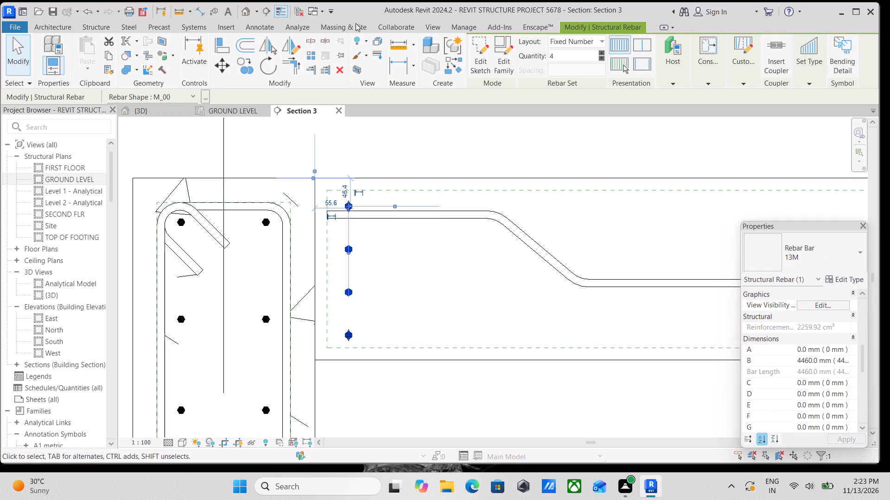
pyautogui.click(312, 53)
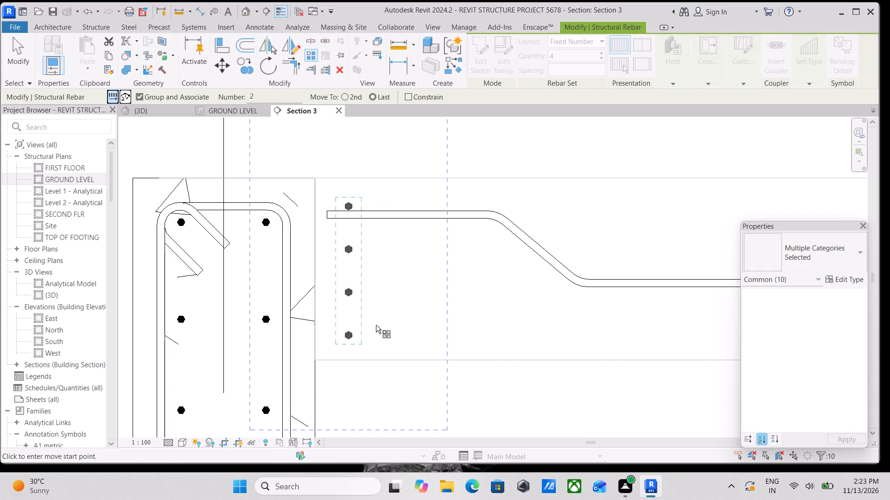
pyautogui.scroll(7, 352, 335)
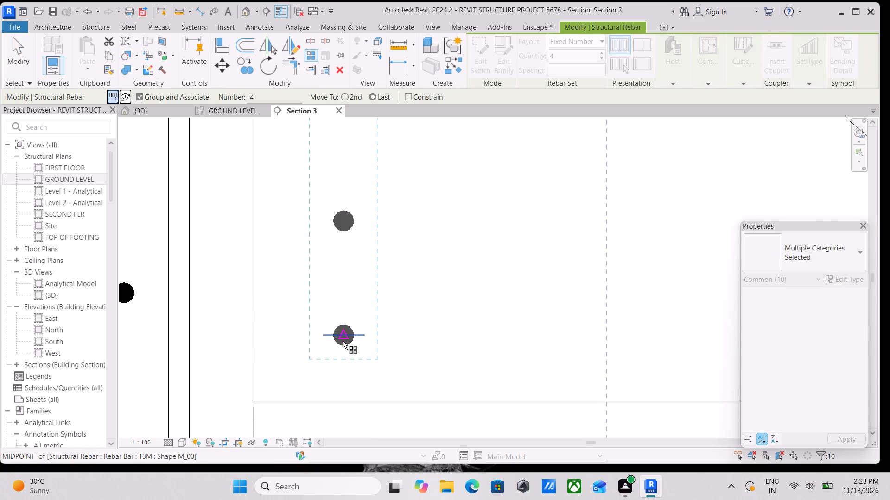
pyautogui.click(343, 342)
pyautogui.scroll(-4, 515, 351)
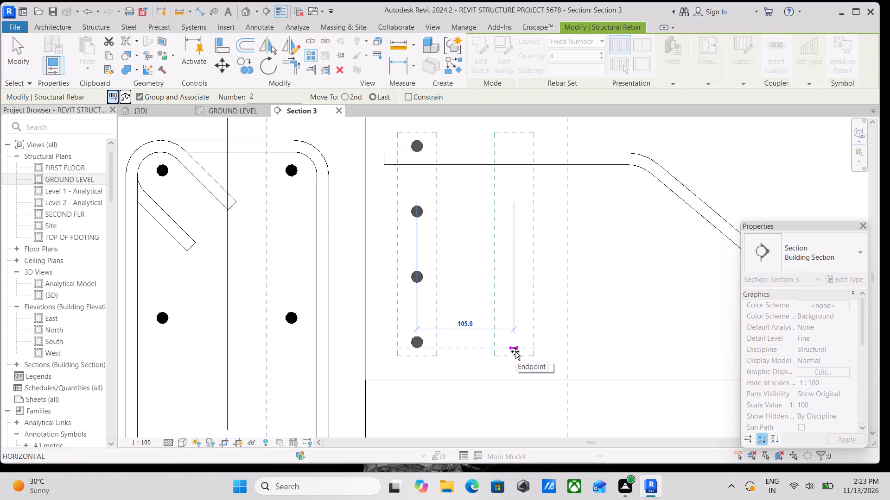
pyautogui.scroll(-6, 515, 351)
pyautogui.moveTo(515, 351); pyautogui.dragTo(408, 332, button='middle')
pyautogui.scroll(-1, 408, 332)
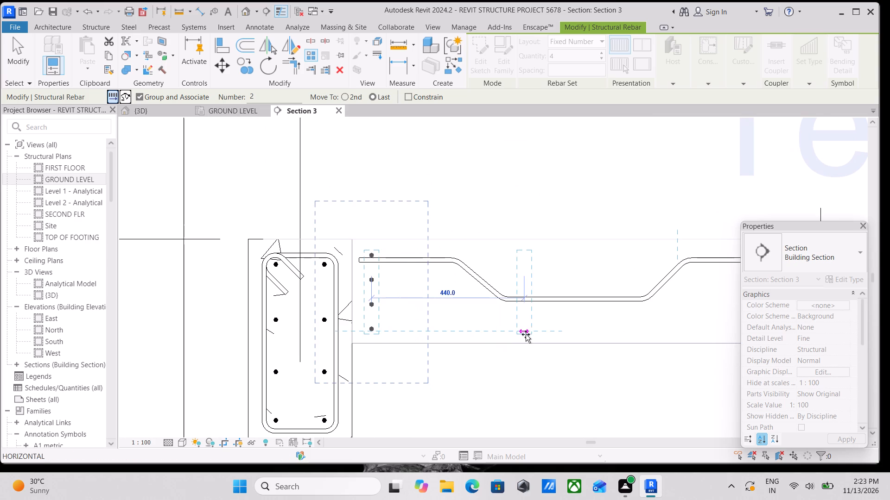
pyautogui.moveTo(526, 334); pyautogui.dragTo(319, 328, button='middle')
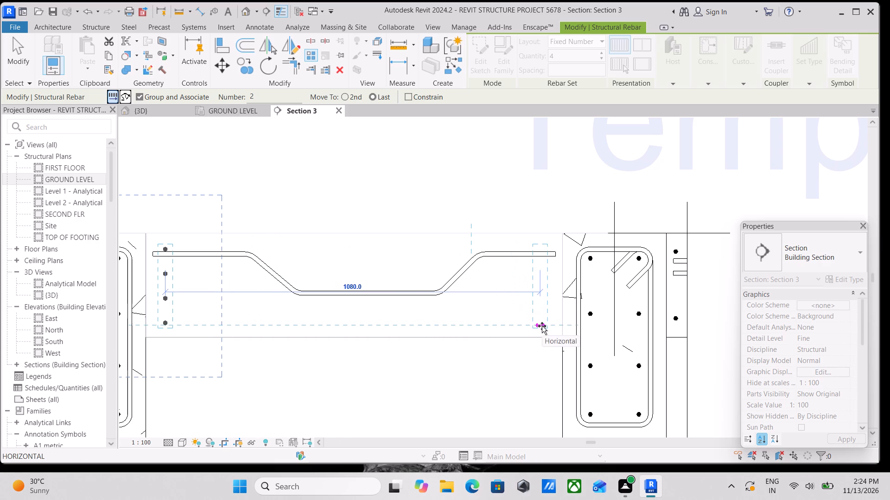
pyautogui.click(544, 323)
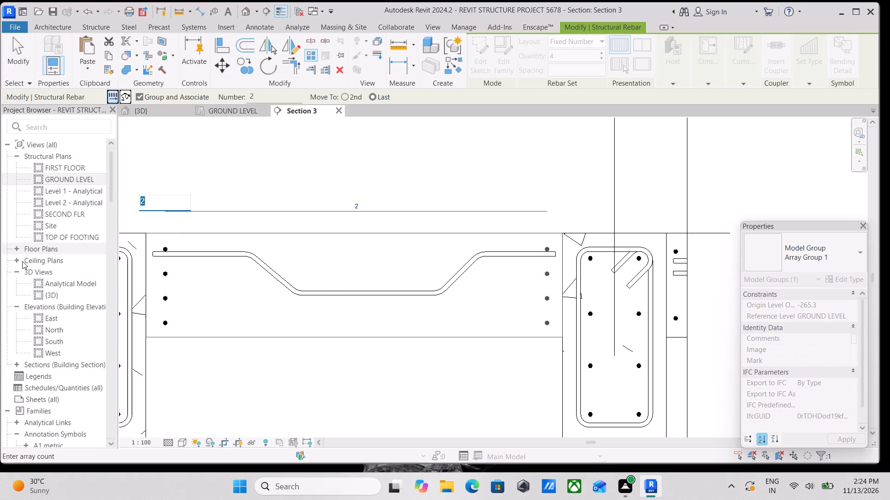
pyautogui.press('6')
pyautogui.press('Return')
# Ungroup the first column of M_00 bars in the array, beside the cranked bar's starting end.
pyautogui.scroll(-3, 342, 335)
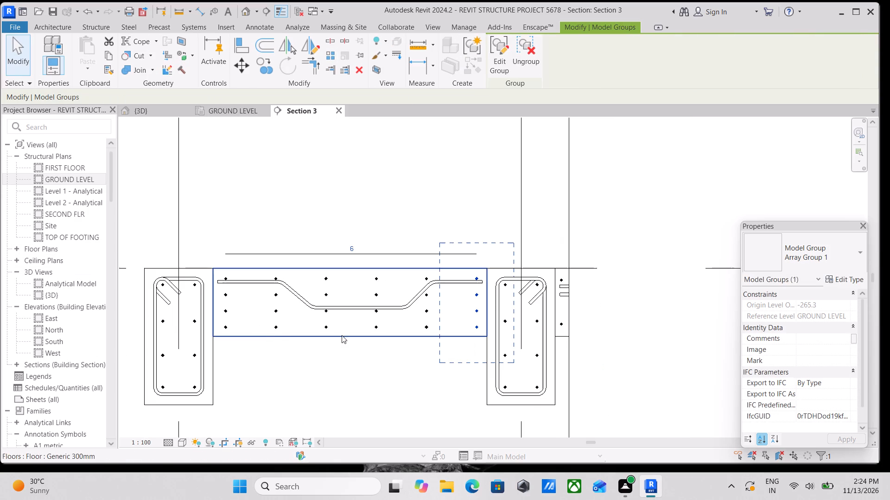
pyautogui.click(324, 315)
pyautogui.scroll(4, 324, 315)
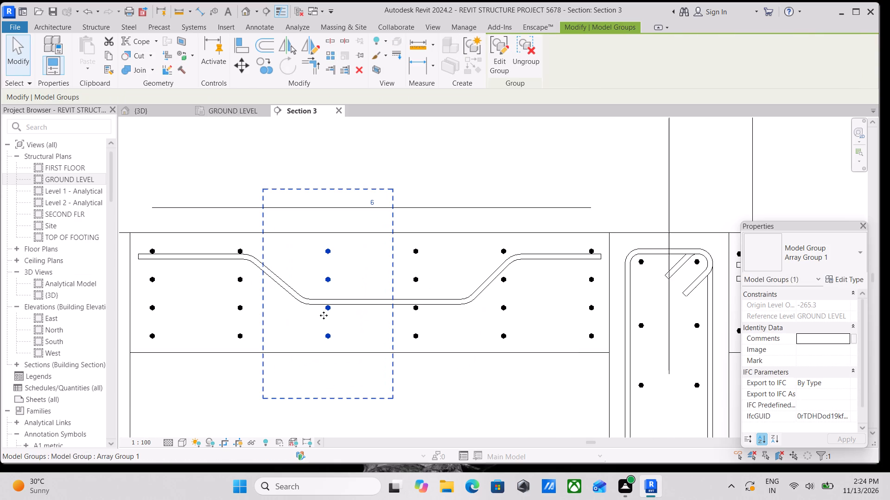
pyautogui.moveTo(324, 315); pyautogui.dragTo(327, 325, button='middle')
pyautogui.press('Escape')
pyautogui.click(330, 263)
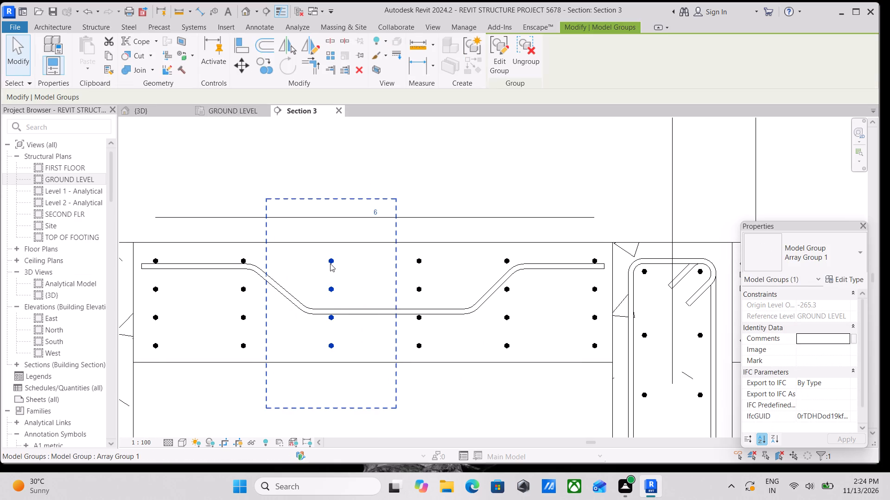
pyautogui.scroll(-4, 759, 332)
pyautogui.scroll(5, 826, 390)
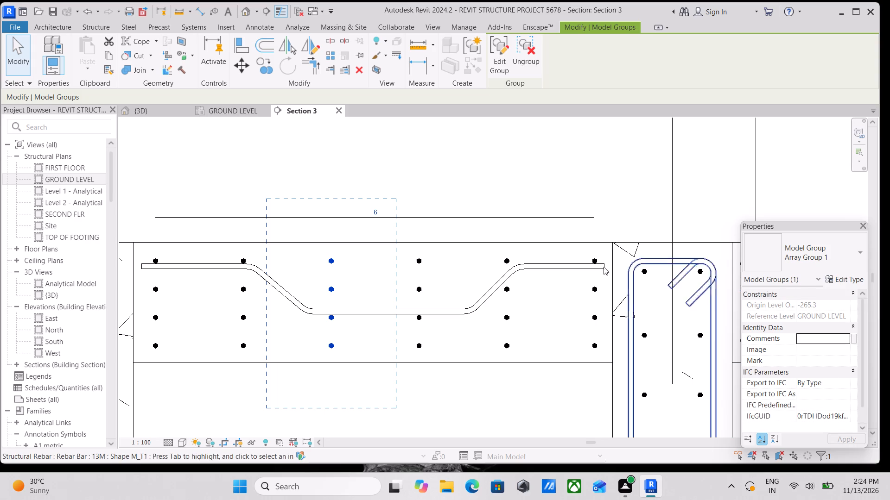
pyautogui.click(155, 261)
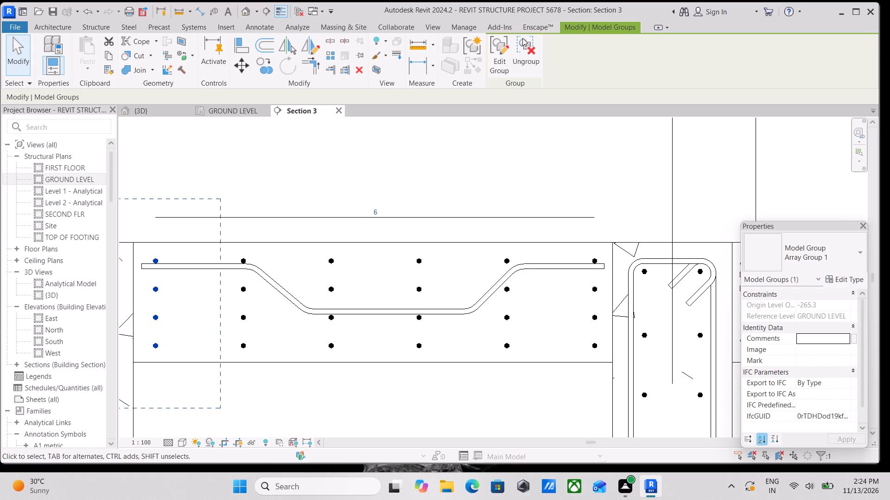
pyautogui.click(526, 49)
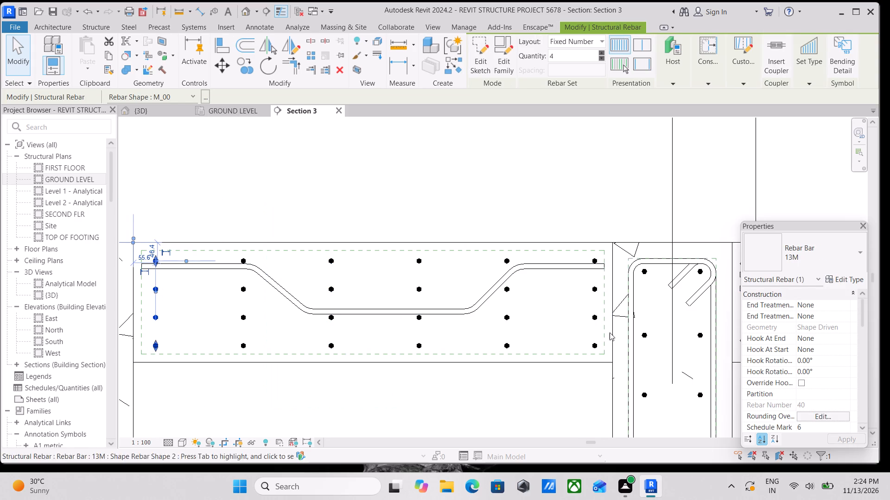
# Check the view visibility states of the ungrouped M_00 rebar set.
pyautogui.scroll(-2, 883, 326)
pyautogui.scroll(-4, 826, 391)
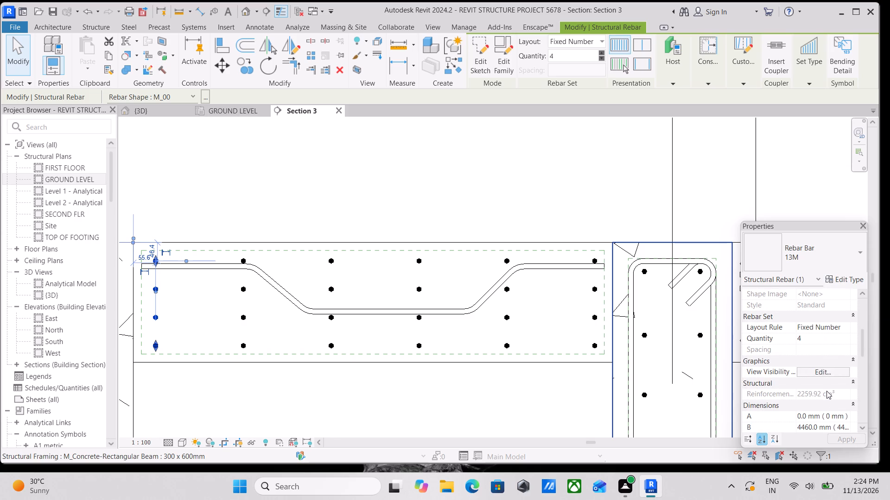
pyautogui.click(831, 370)
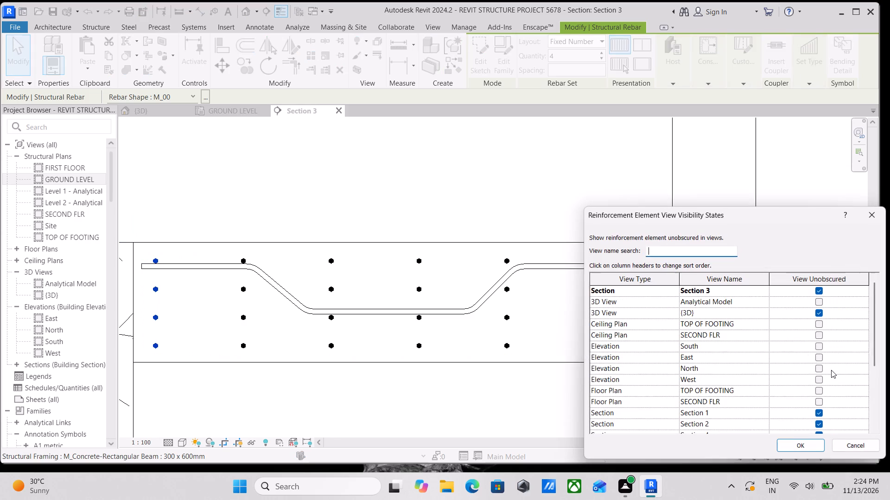
pyautogui.click(797, 440)
pyautogui.press('Escape')
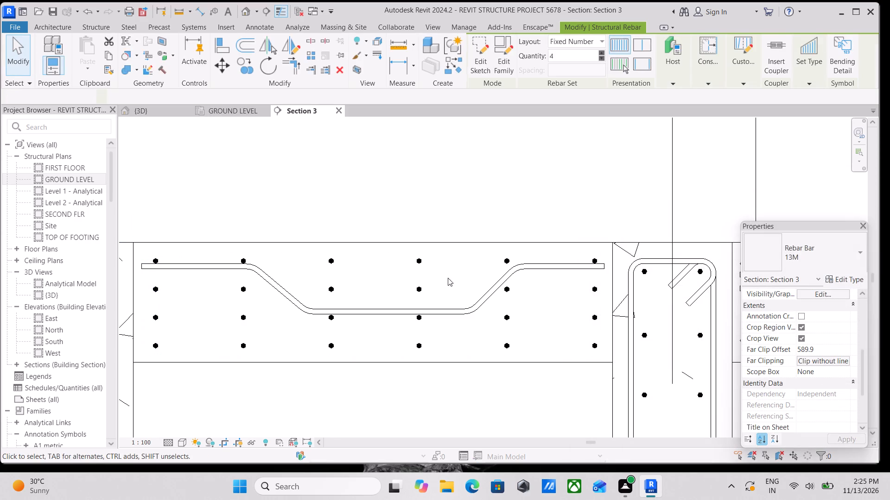
# Ungroup the fourth column of M_00 bars from the cranked bar's starting end and check its view visibility states.
pyautogui.click(414, 283)
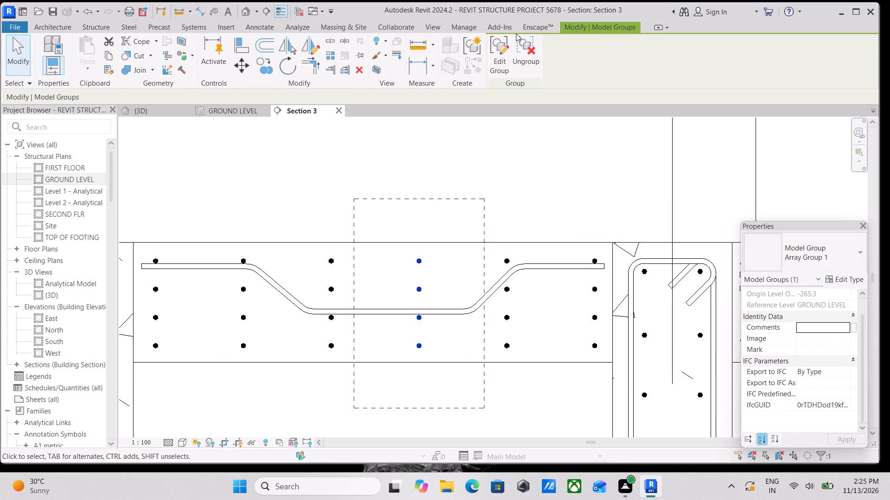
pyautogui.click(530, 52)
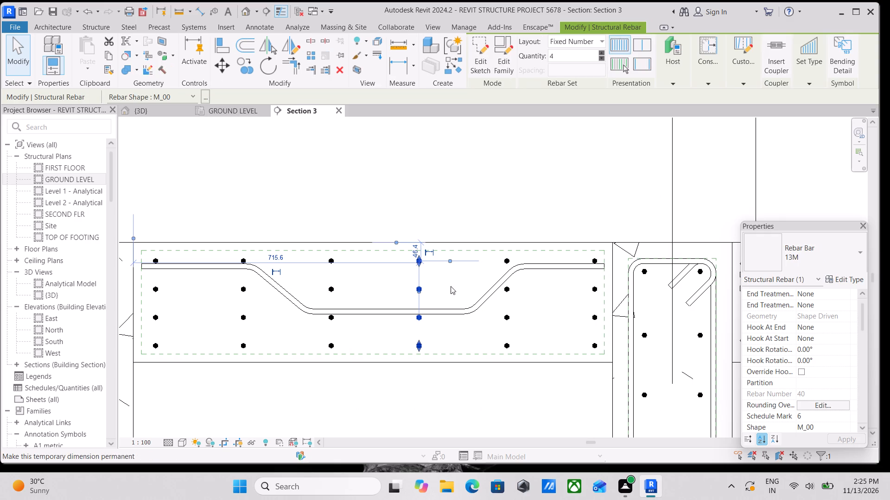
pyautogui.scroll(-4, 855, 357)
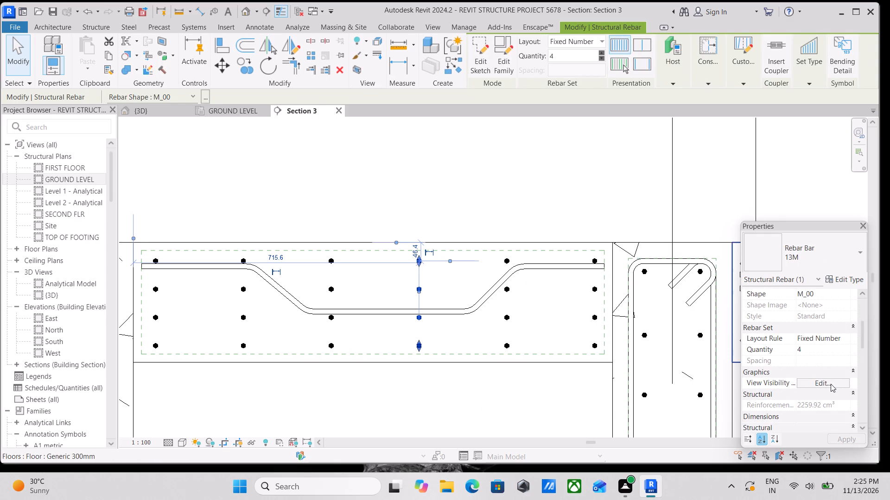
pyautogui.click(830, 384)
pyautogui.click(801, 450)
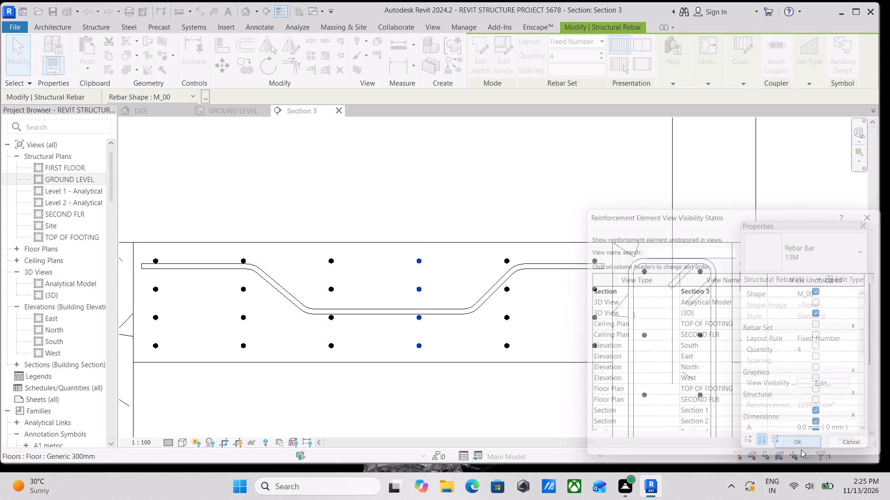
pyautogui.press('Escape')
# Ungroup the fifth column of M_00 bars, under the cranked bar's far bend, and check its view visibility states.
pyautogui.scroll(-1, 476, 306)
pyautogui.click(505, 317)
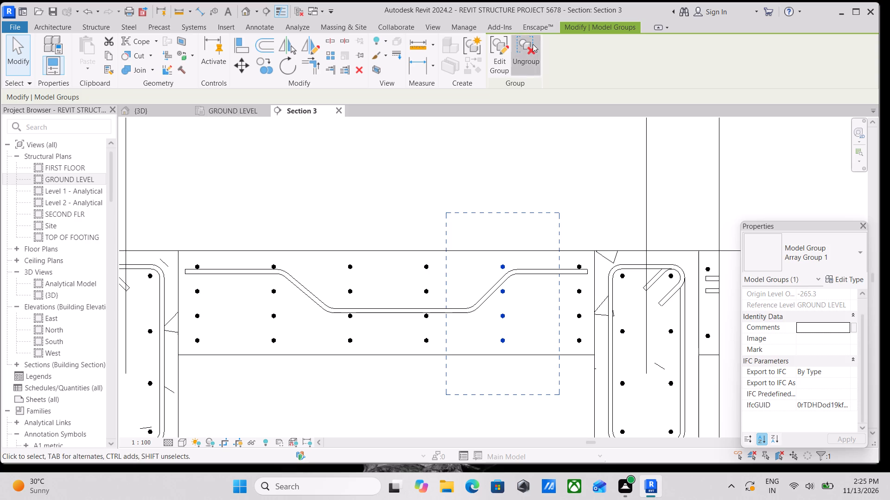
pyautogui.click(533, 44)
pyautogui.scroll(-2, 805, 379)
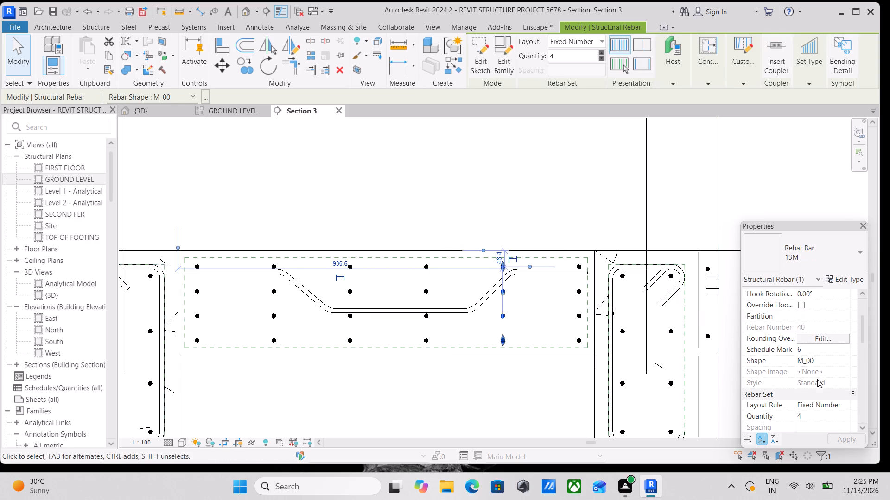
pyautogui.scroll(-2, 817, 379)
pyautogui.click(825, 383)
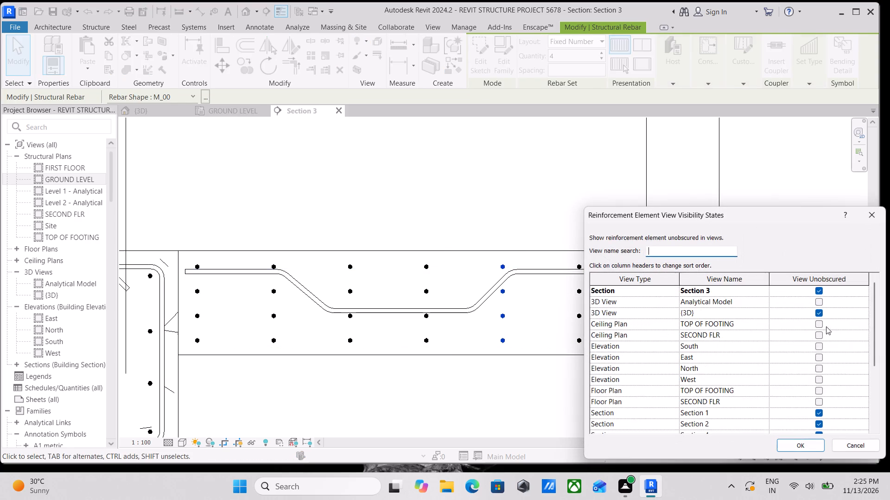
pyautogui.click(800, 450)
pyautogui.press('Escape')
# Examine the reinforcement of the ground-level slab bay between grids F and G in the {3D} view.
pyautogui.scroll(-2, 528, 288)
pyautogui.moveTo(528, 288); pyautogui.dragTo(543, 306, button='middle')
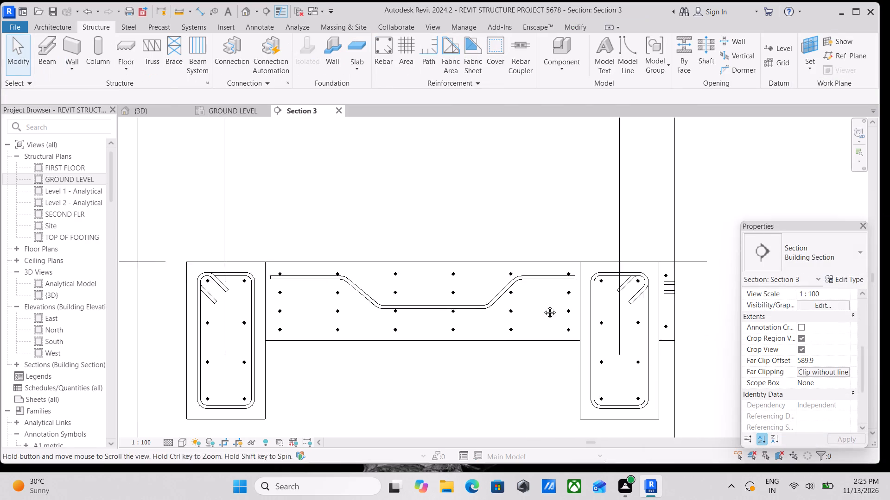
pyautogui.moveTo(543, 306); pyautogui.dragTo(573, 337, button='middle')
pyautogui.click(166, 109)
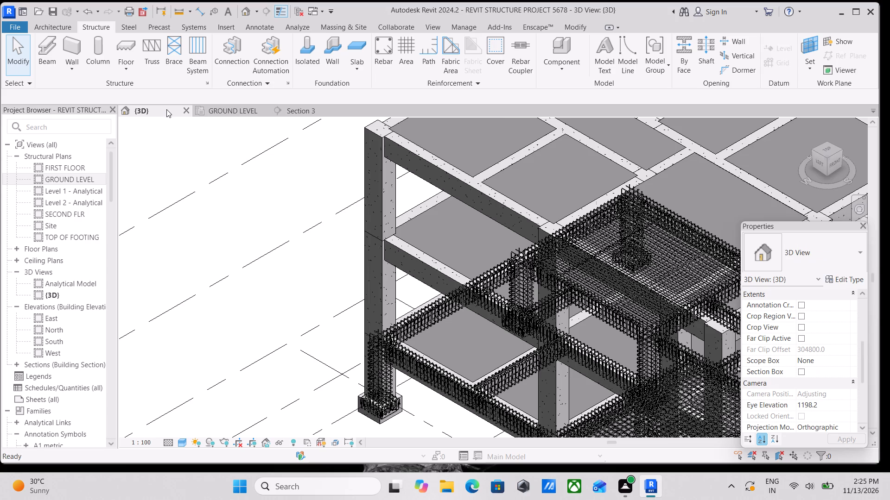
pyautogui.scroll(-4, 497, 325)
pyautogui.moveTo(608, 319); pyautogui.dragTo(456, 260, button='middle')
pyautogui.scroll(3, 553, 332)
pyautogui.scroll(4, 505, 291)
pyautogui.moveTo(445, 312); pyautogui.dragTo(578, 298, button='middle')
pyautogui.scroll(-3, 533, 323)
pyautogui.moveTo(426, 306); pyautogui.dragTo(522, 364, button='middle')
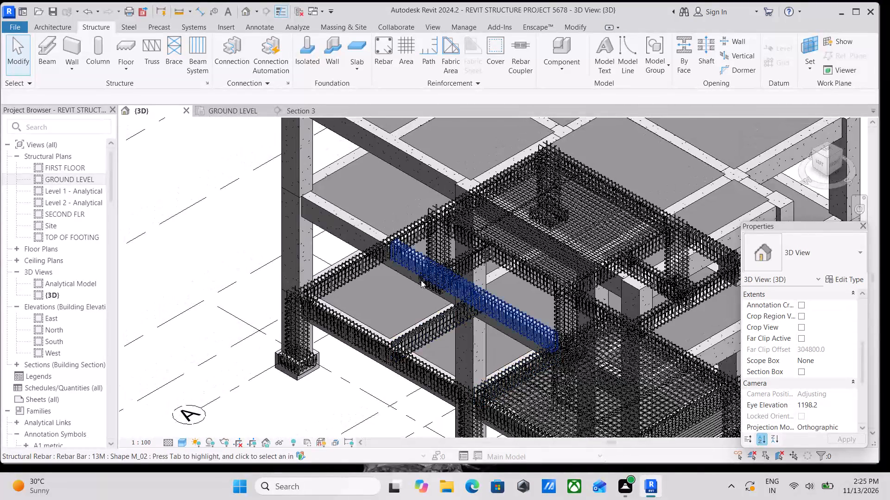
pyautogui.moveTo(421, 280); pyautogui.dragTo(494, 330, button='middle')
pyautogui.scroll(-2, 494, 330)
pyautogui.moveTo(544, 350); pyautogui.dragTo(396, 258, button='middle')
pyautogui.scroll(-1, 463, 298)
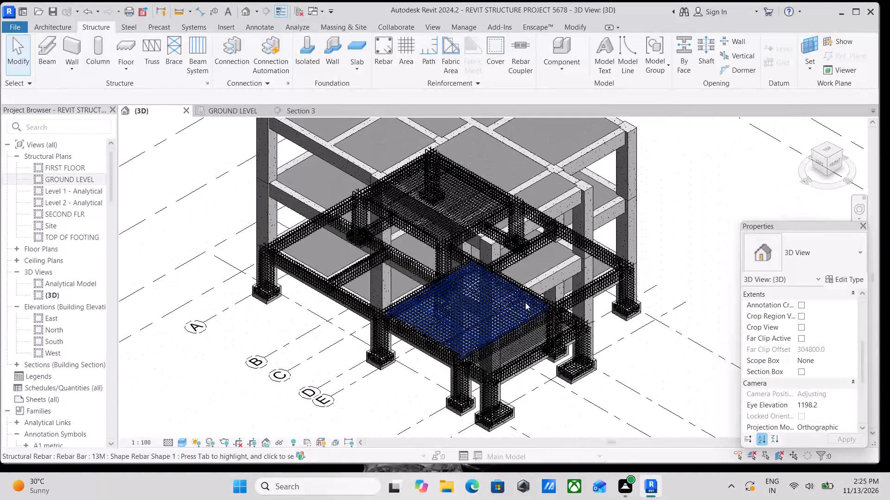
pyautogui.keyDown('shift'); pyautogui.moveTo(525, 325); pyautogui.dragTo(394, 379, button='middle'); pyautogui.keyUp('shift')
pyautogui.keyDown('shift'); pyautogui.moveTo(595, 373); pyautogui.dragTo(540, 416, button='middle'); pyautogui.keyUp('shift')
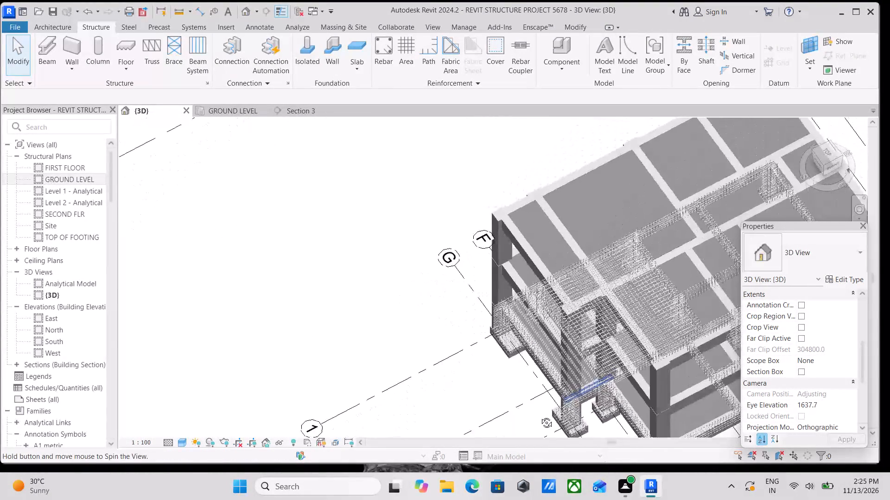
pyautogui.keyDown('shift'); pyautogui.moveTo(540, 416); pyautogui.dragTo(587, 430, button='middle'); pyautogui.keyUp('shift')
pyautogui.scroll(8, 598, 356)
pyautogui.keyDown('shift'); pyautogui.moveTo(464, 367); pyautogui.dragTo(448, 400, button='middle'); pyautogui.keyUp('shift')
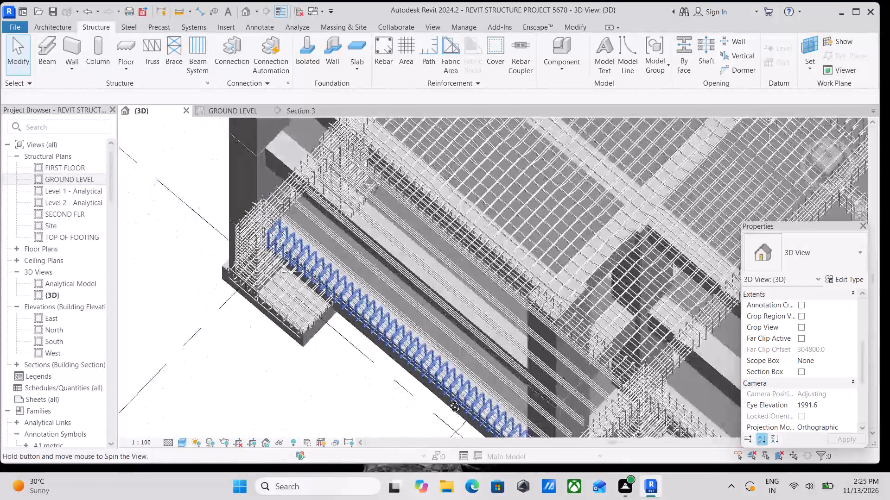
pyautogui.keyDown('shift'); pyautogui.moveTo(448, 400); pyautogui.dragTo(548, 286, button='middle'); pyautogui.keyUp('shift')
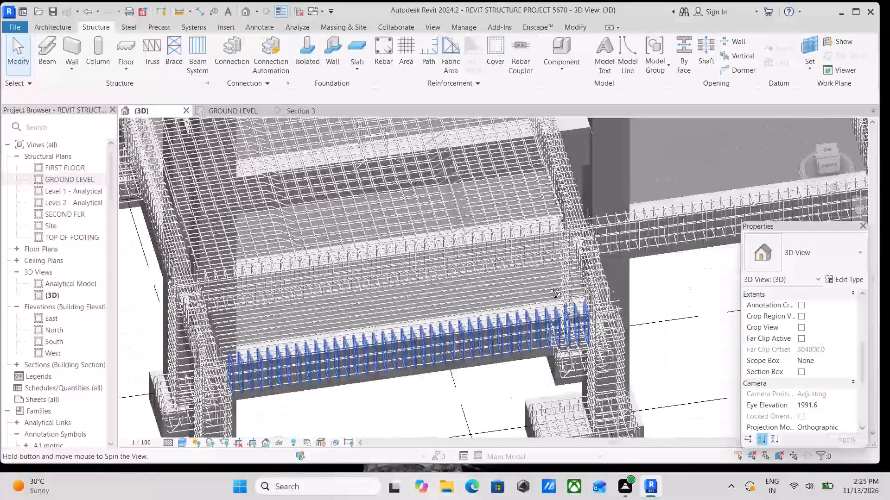
pyautogui.keyDown('shift'); pyautogui.moveTo(548, 286); pyautogui.dragTo(458, 300, button='middle'); pyautogui.keyUp('shift')
pyautogui.scroll(1, 458, 300)
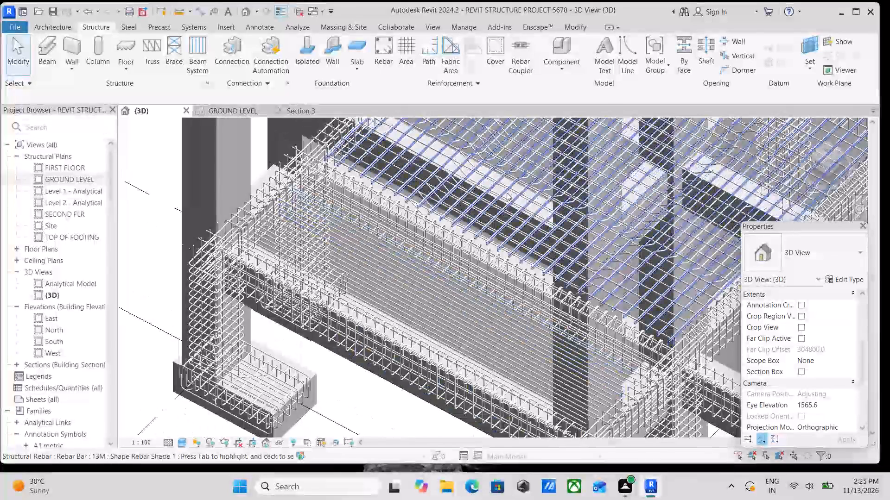
# In Section 3, set the cranked 13M rebar set to show unobscured in the {3D} view.
pyautogui.click(300, 112)
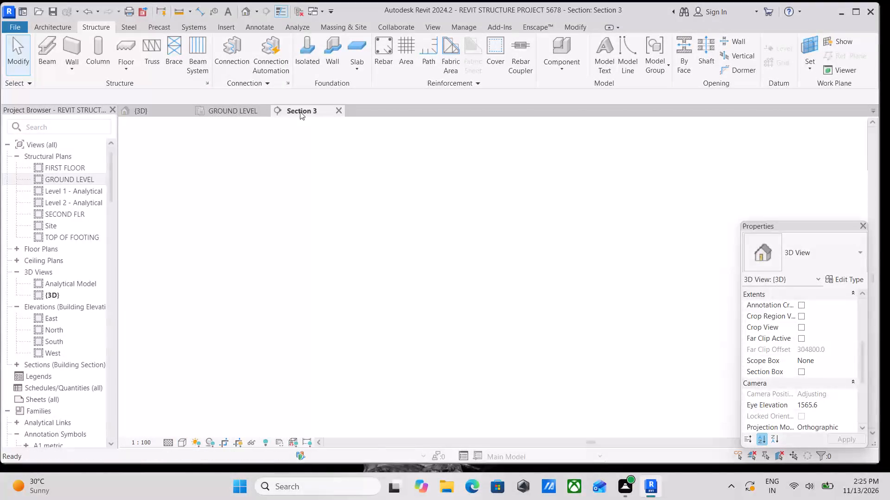
pyautogui.scroll(-1, 542, 319)
pyautogui.click(553, 325)
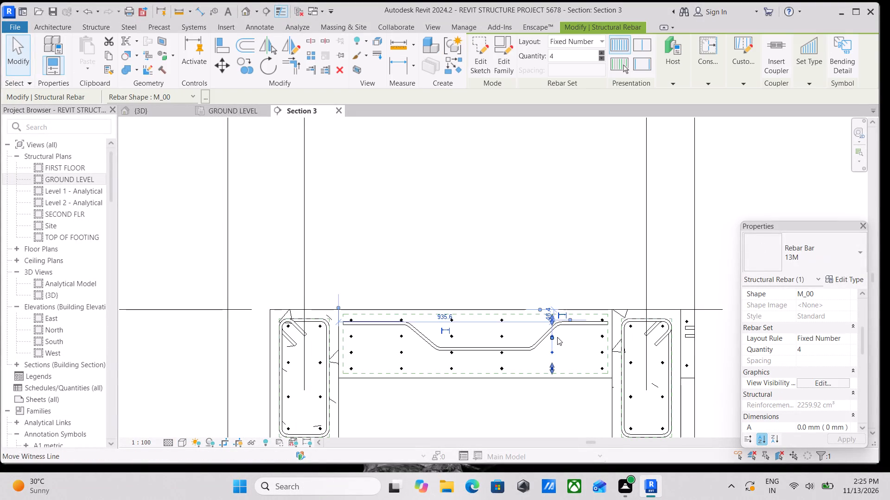
pyautogui.press('Escape')
pyautogui.click(593, 321)
pyautogui.scroll(-2, 812, 369)
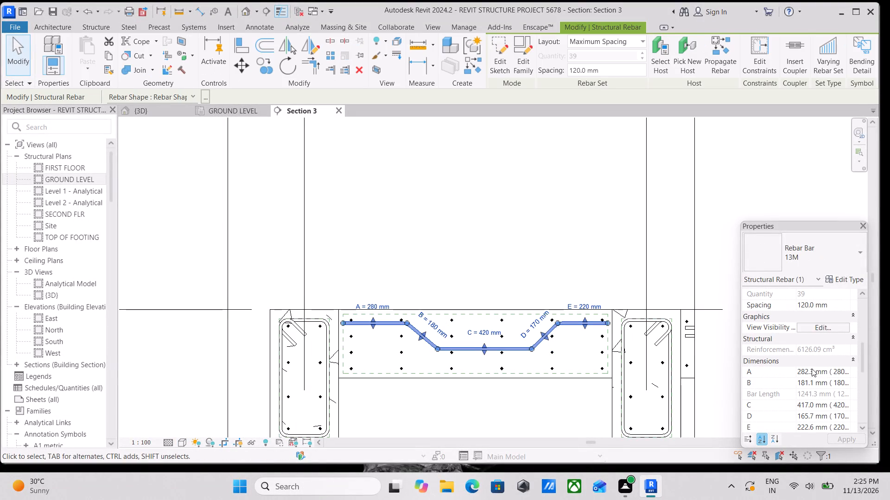
pyautogui.click(820, 327)
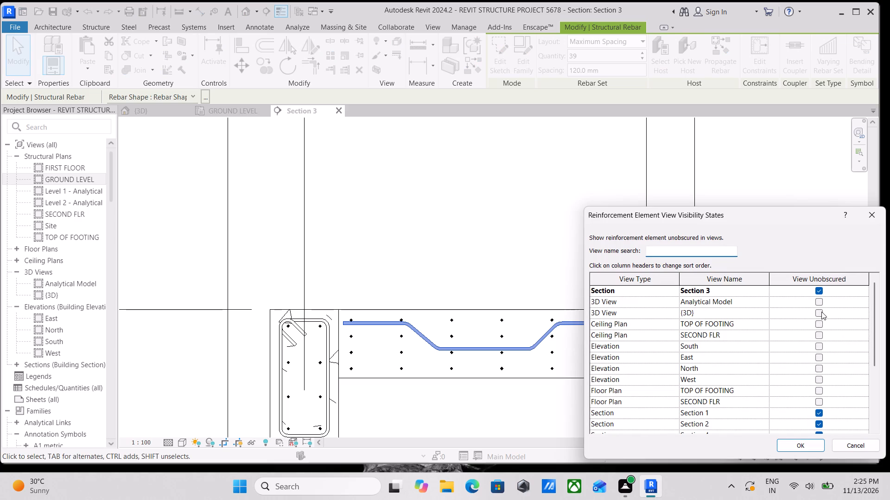
pyautogui.click(821, 313)
pyautogui.click(799, 446)
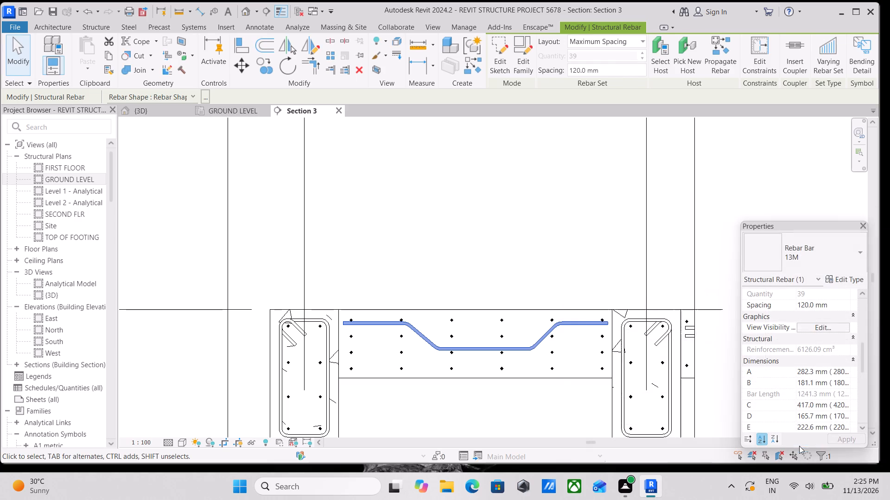
# Recheck the view visibility states of the cranked 13M rebar set in Section 3.
pyautogui.scroll(2, 460, 355)
pyautogui.moveTo(464, 373); pyautogui.dragTo(499, 381, button='middle')
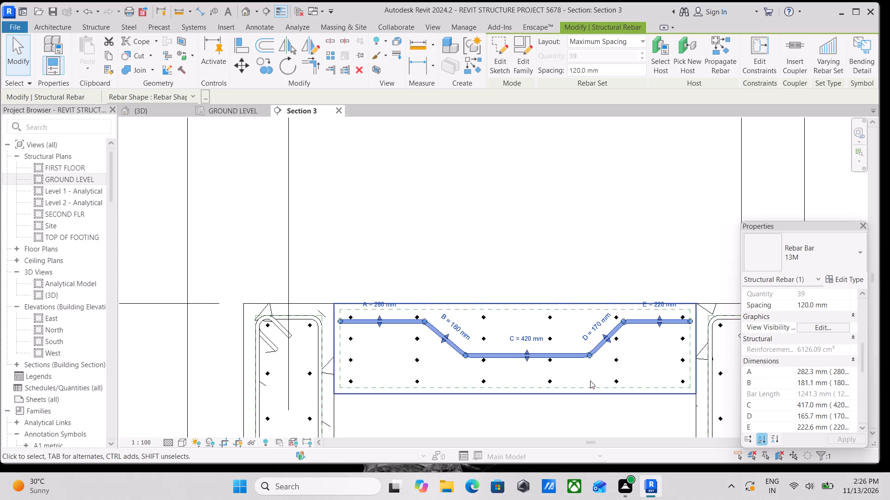
pyautogui.scroll(3, 486, 354)
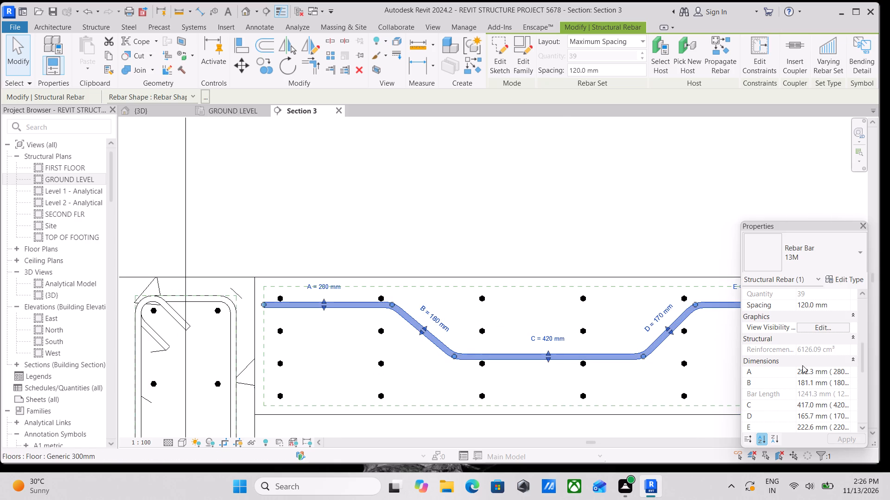
pyautogui.scroll(-6, 818, 319)
pyautogui.scroll(-4, 814, 376)
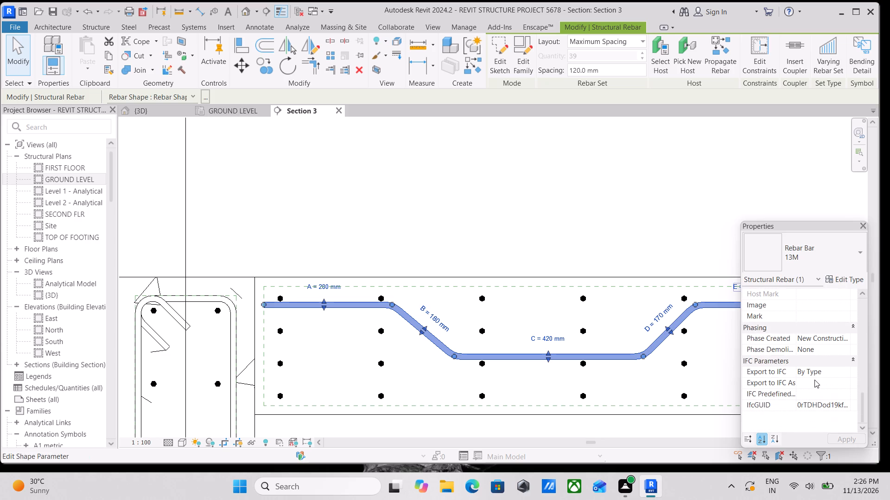
pyautogui.scroll(-4, 814, 380)
pyautogui.scroll(9, 814, 380)
pyautogui.click(814, 380)
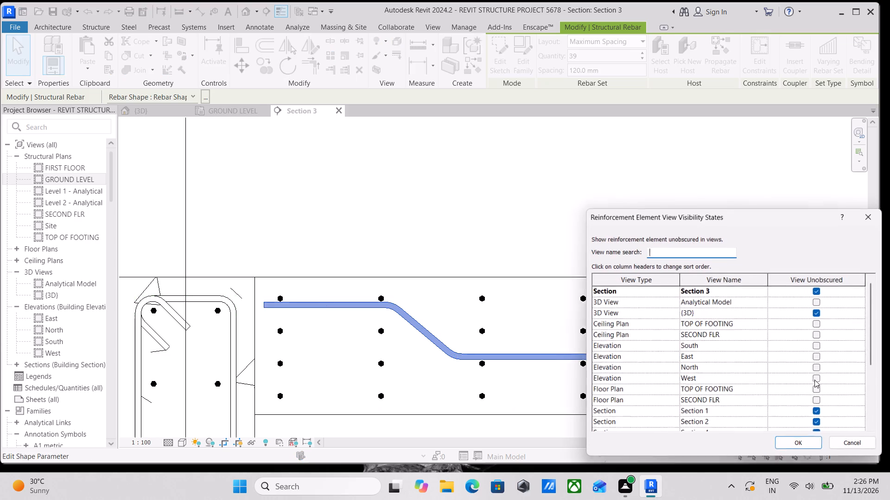
pyautogui.click(783, 445)
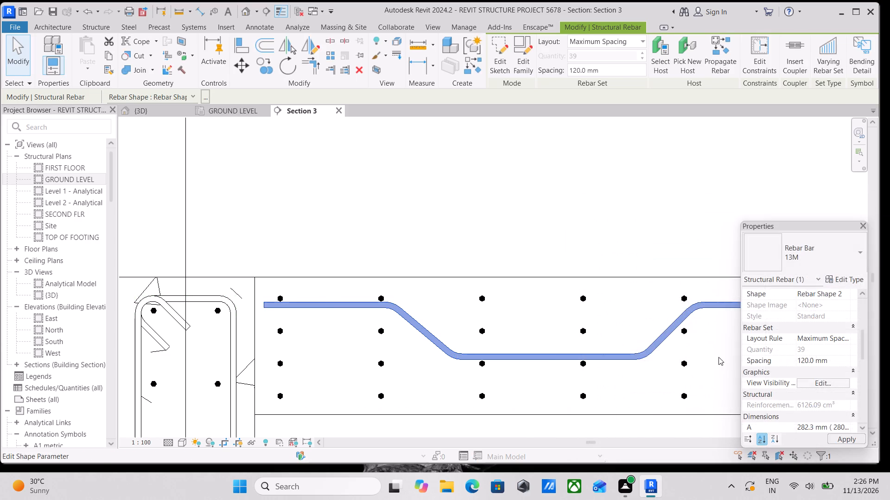
pyautogui.press('Escape')
pyautogui.scroll(-4, 405, 247)
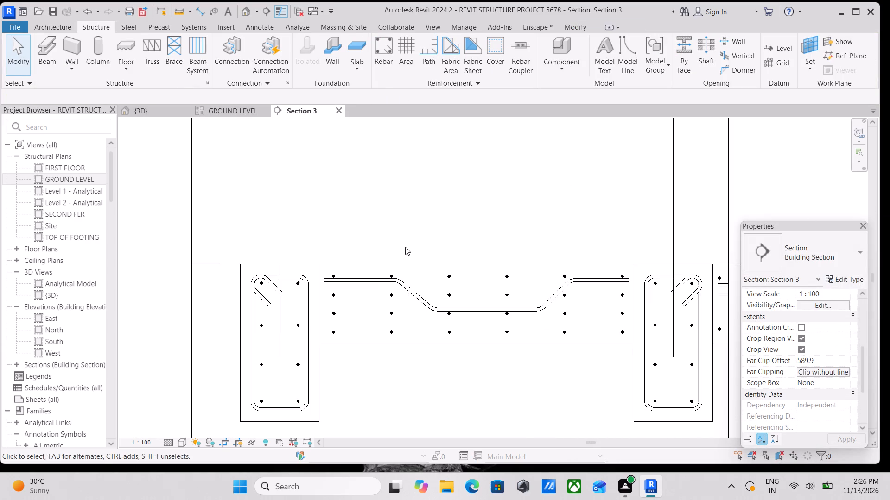
# Examine the cranked and straight bars of the slab bay between grids F and G in the {3D} view from several angles.
pyautogui.click(132, 111)
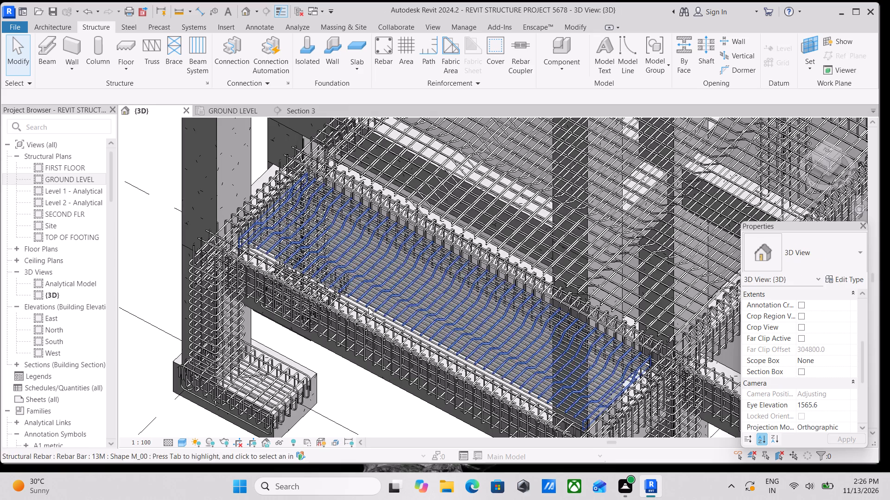
pyautogui.moveTo(425, 307); pyautogui.dragTo(315, 271, button='middle')
pyautogui.scroll(4, 471, 321)
pyautogui.scroll(-1, 472, 321)
pyautogui.moveTo(472, 321); pyautogui.dragTo(601, 350, button='middle')
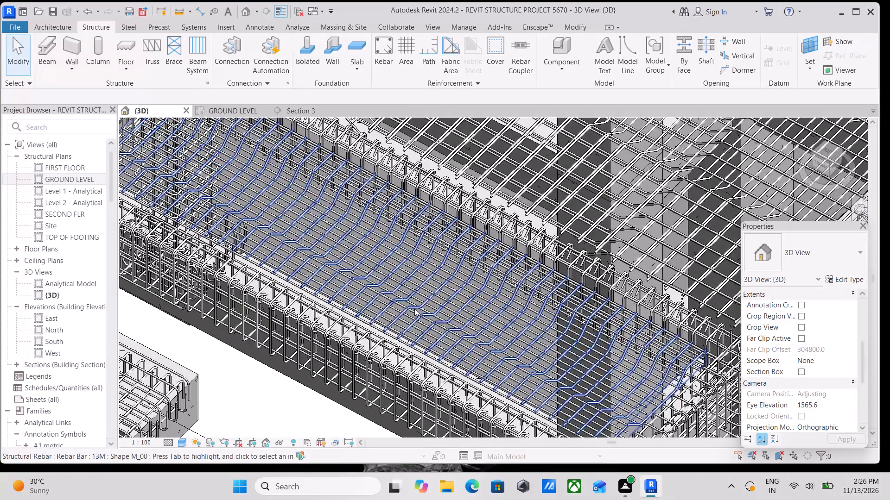
pyautogui.moveTo(415, 308); pyautogui.dragTo(570, 388, button='middle')
pyautogui.moveTo(458, 309); pyautogui.dragTo(516, 381, button='middle')
pyautogui.scroll(2, 457, 269)
pyautogui.scroll(-2, 468, 302)
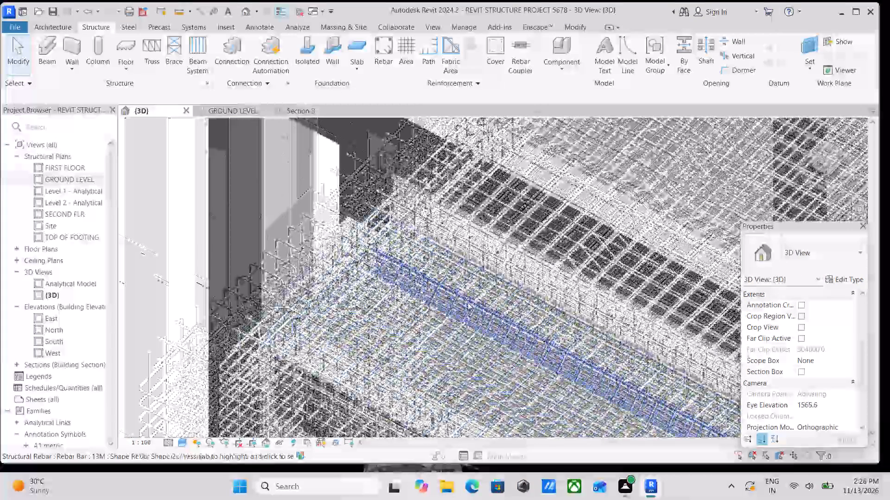
pyautogui.keyDown('shift'); pyautogui.moveTo(465, 309); pyautogui.dragTo(518, 288, button='middle'); pyautogui.keyUp('shift')
pyautogui.scroll(-6, 518, 288)
pyautogui.keyDown('shift'); pyautogui.moveTo(455, 320); pyautogui.dragTo(488, 299, button='middle'); pyautogui.keyUp('shift')
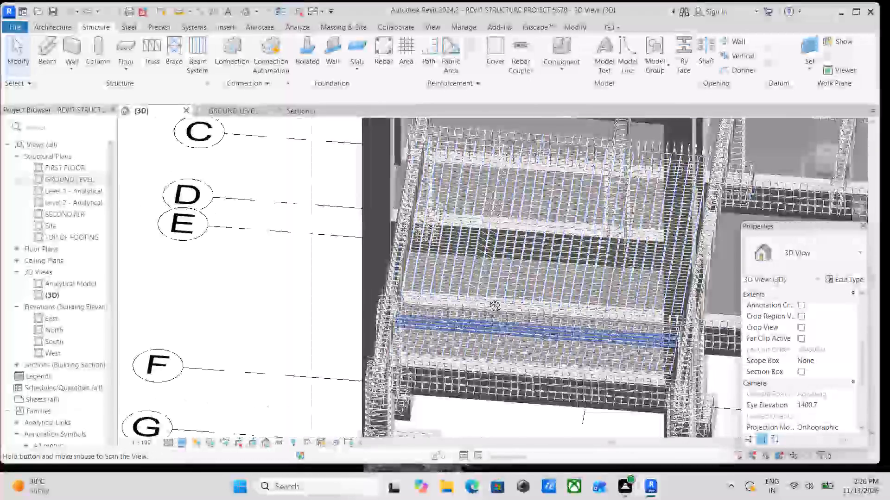
pyautogui.keyDown('shift'); pyautogui.moveTo(488, 299); pyautogui.dragTo(667, 183, button='middle'); pyautogui.keyUp('shift')
pyautogui.moveTo(606, 286); pyautogui.dragTo(468, 139, button='middle')
pyautogui.keyDown('shift'); pyautogui.moveTo(465, 221); pyautogui.dragTo(221, 239, button='middle'); pyautogui.keyUp('shift')
pyautogui.keyDown('shift'); pyautogui.moveTo(443, 246); pyautogui.dragTo(319, 333, button='middle'); pyautogui.keyUp('shift')
pyautogui.keyDown('shift'); pyautogui.scroll(3, 320, 333); pyautogui.keyUp('shift')
pyautogui.scroll(4, 430, 311)
pyautogui.keyDown('shift'); pyautogui.moveTo(434, 348); pyautogui.dragTo(430, 314, button='middle'); pyautogui.keyUp('shift')
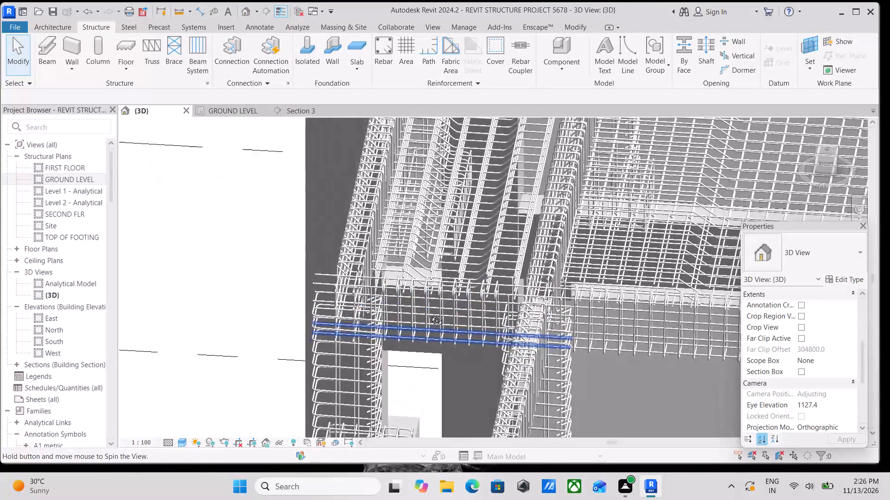
pyautogui.keyDown('shift'); pyautogui.moveTo(430, 314); pyautogui.dragTo(587, 286, button='middle'); pyautogui.keyUp('shift')
pyautogui.keyDown('shift'); pyautogui.scroll(-1, 587, 287); pyautogui.keyUp('shift')
pyautogui.keyDown('shift'); pyautogui.moveTo(493, 251); pyautogui.dragTo(460, 346, button='middle'); pyautogui.keyUp('shift')
pyautogui.scroll(-4, 461, 342)
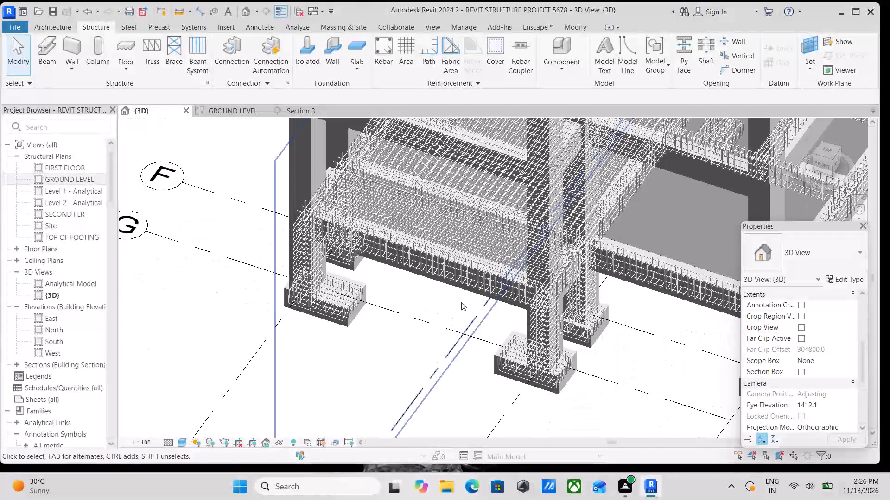
pyautogui.scroll(-4, 461, 302)
pyautogui.moveTo(454, 268); pyautogui.dragTo(481, 331, button='middle')
pyautogui.scroll(8, 391, 224)
pyautogui.scroll(16, 404, 298)
pyautogui.scroll(-14, 404, 298)
pyautogui.scroll(-7, 524, 295)
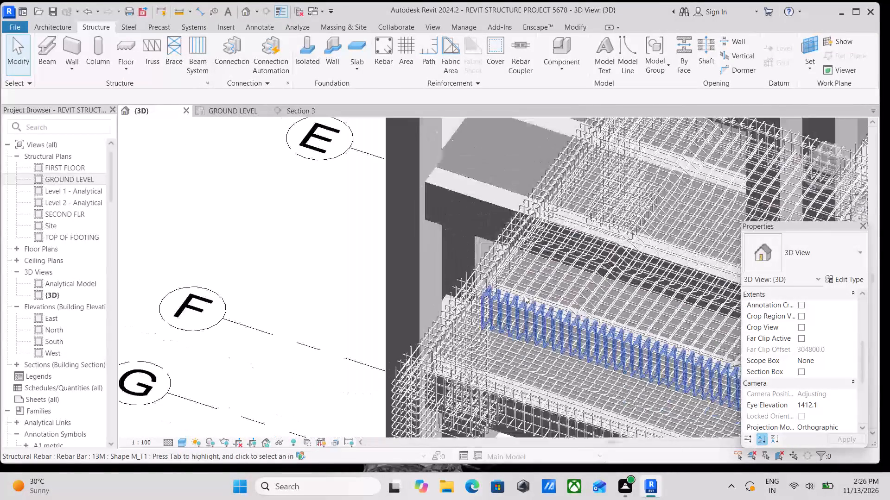
pyautogui.scroll(-3, 525, 295)
pyautogui.keyDown('shift'); pyautogui.moveTo(494, 351); pyautogui.dragTo(635, 282, button='middle'); pyautogui.keyUp('shift')
pyautogui.moveTo(548, 355); pyautogui.dragTo(596, 277, button='middle')
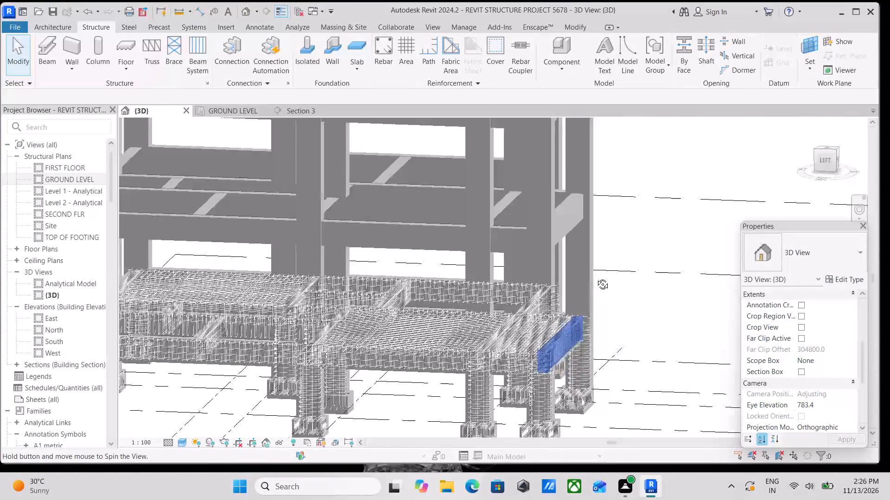
pyautogui.moveTo(596, 277); pyautogui.dragTo(504, 348, button='middle')
pyautogui.scroll(4, 650, 293)
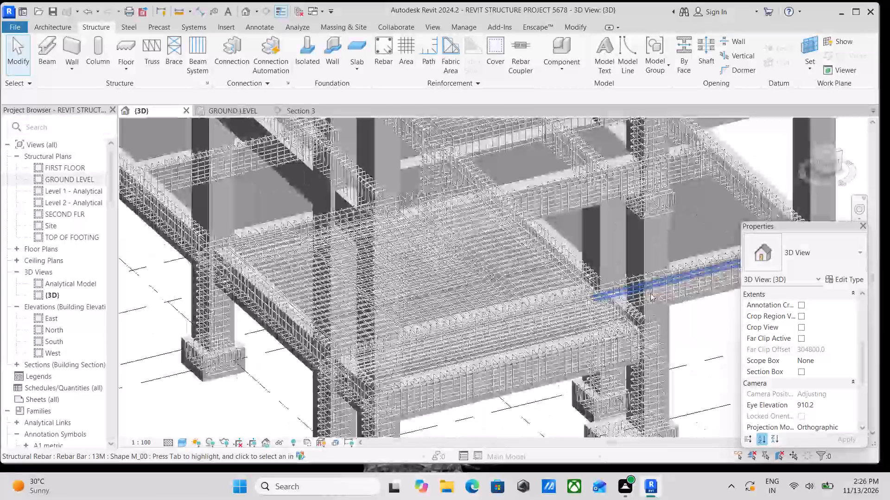
# Examine the slab bay reinforcement between grids F and G from several angles, including underneath and close up at the cranked bars.
pyautogui.scroll(5, 650, 293)
pyautogui.scroll(5, 571, 312)
pyautogui.scroll(5, 527, 286)
pyautogui.scroll(-20, 527, 286)
pyautogui.scroll(-2, 361, 376)
pyautogui.moveTo(368, 379); pyautogui.dragTo(421, 431, button='middle')
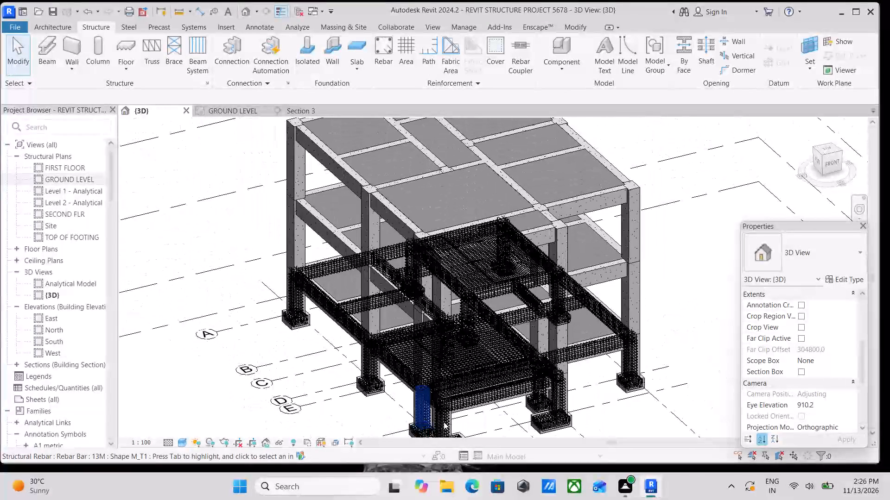
pyautogui.moveTo(449, 417); pyautogui.dragTo(466, 368, button='middle')
pyautogui.scroll(1, 449, 416)
pyautogui.scroll(8, 518, 330)
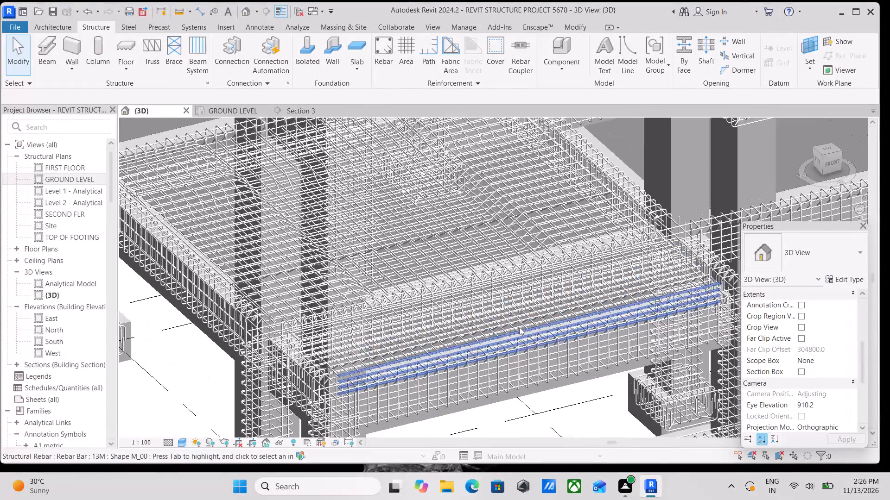
pyautogui.keyDown('shift'); pyautogui.moveTo(468, 348); pyautogui.dragTo(354, 395, button='middle'); pyautogui.keyUp('shift')
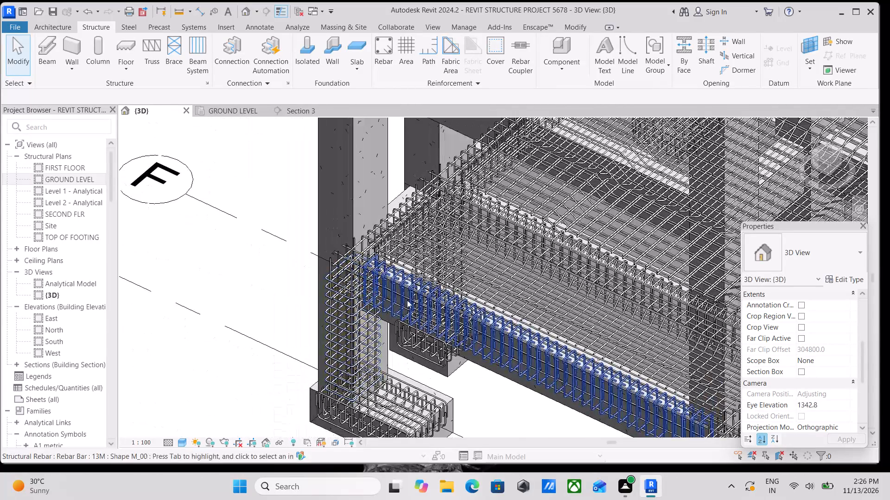
pyautogui.keyDown('shift'); pyautogui.moveTo(436, 313); pyautogui.dragTo(565, 262, button='middle'); pyautogui.keyUp('shift')
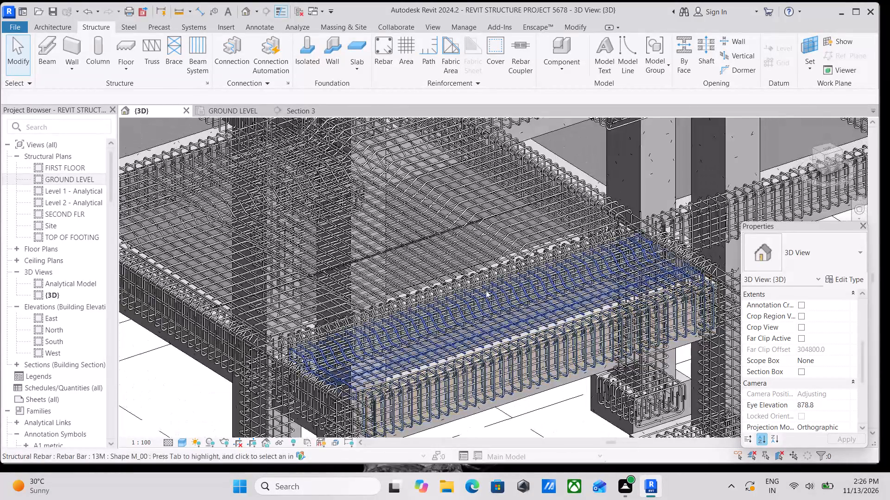
pyautogui.keyDown('shift'); pyautogui.moveTo(486, 290); pyautogui.dragTo(569, 201, button='middle'); pyautogui.keyUp('shift')
pyautogui.moveTo(512, 308); pyautogui.dragTo(431, 201, button='middle')
pyautogui.moveTo(491, 350); pyautogui.dragTo(406, 237, button='middle')
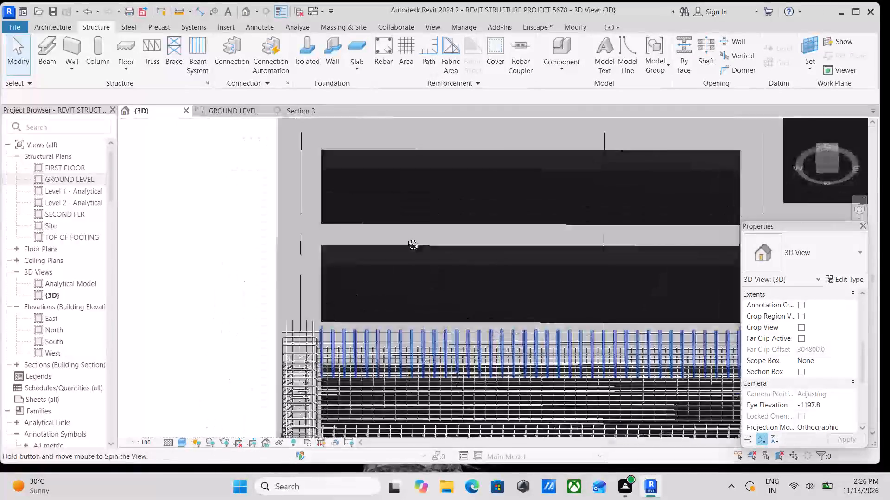
pyautogui.moveTo(406, 237); pyautogui.dragTo(338, 214, button='middle')
pyautogui.moveTo(462, 337); pyautogui.dragTo(521, 419, button='middle')
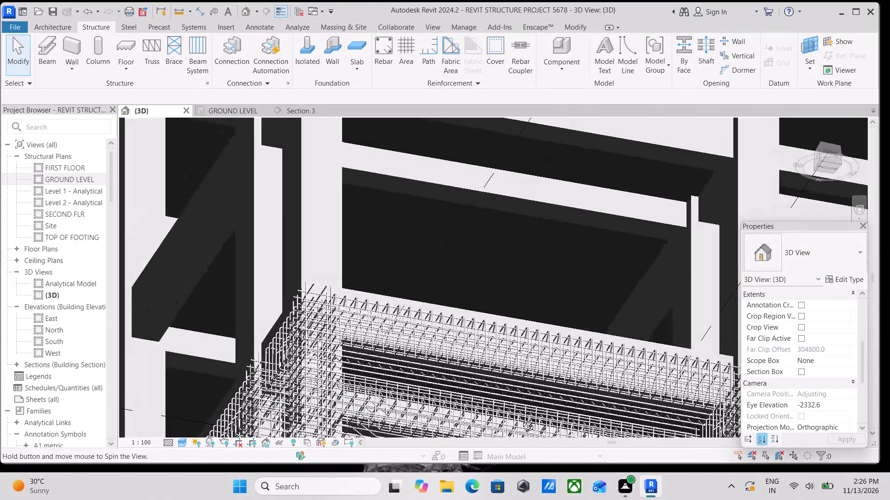
pyautogui.moveTo(521, 419); pyautogui.dragTo(440, 480, button='middle')
pyautogui.moveTo(446, 333); pyautogui.dragTo(419, 475, button='middle')
pyautogui.moveTo(450, 350); pyautogui.dragTo(477, 449, button='middle')
pyautogui.moveTo(445, 334); pyautogui.dragTo(462, 411, button='middle')
pyautogui.scroll(2, 462, 411)
pyautogui.scroll(5, 544, 307)
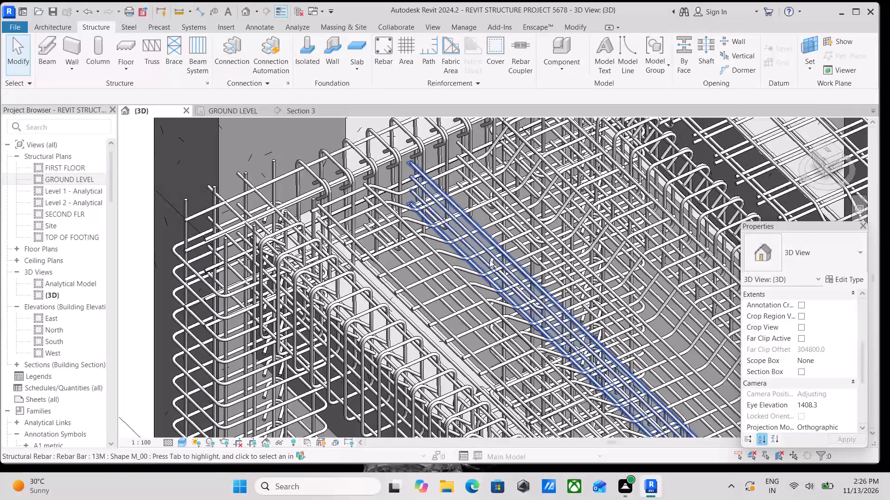
pyautogui.moveTo(489, 260); pyautogui.dragTo(477, 355, button='middle')
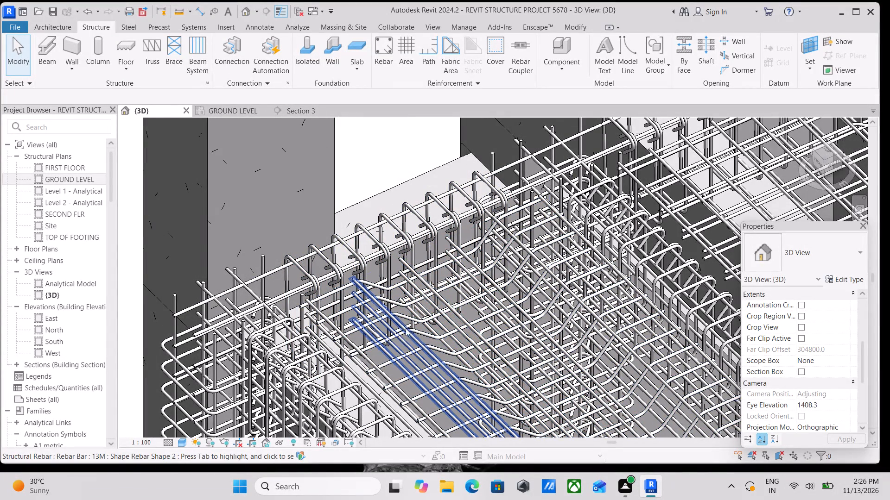
# Select every 13M rebar instance from the cranked set in the bay and temporarily hide them all in the {3D} view.
pyautogui.scroll(-4, 409, 325)
pyautogui.scroll(-5, 529, 275)
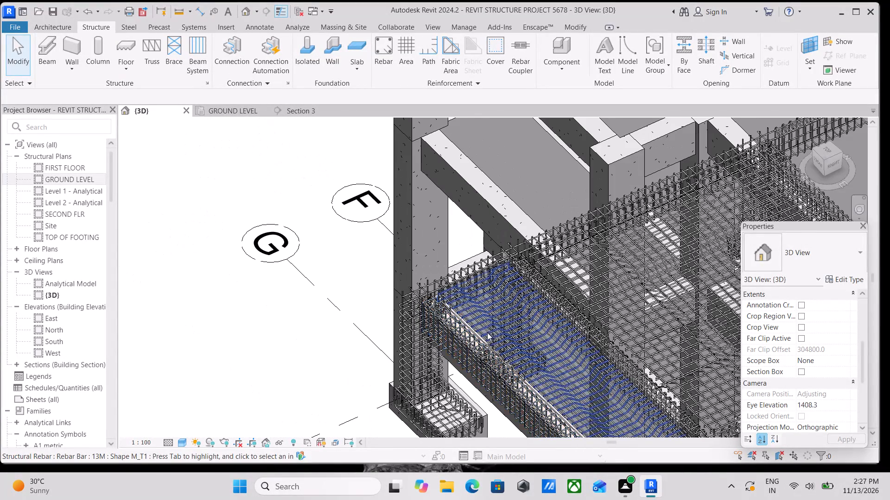
pyautogui.click(494, 327)
pyautogui.write('sa')
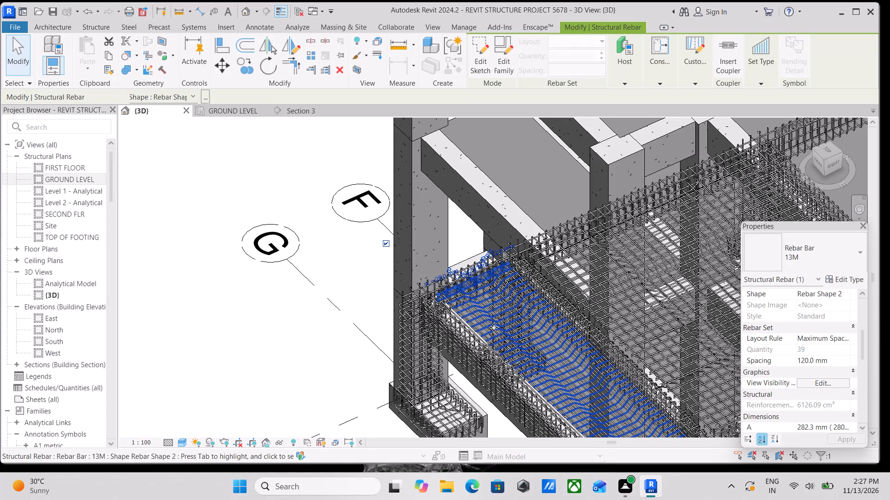
pyautogui.write('hh')
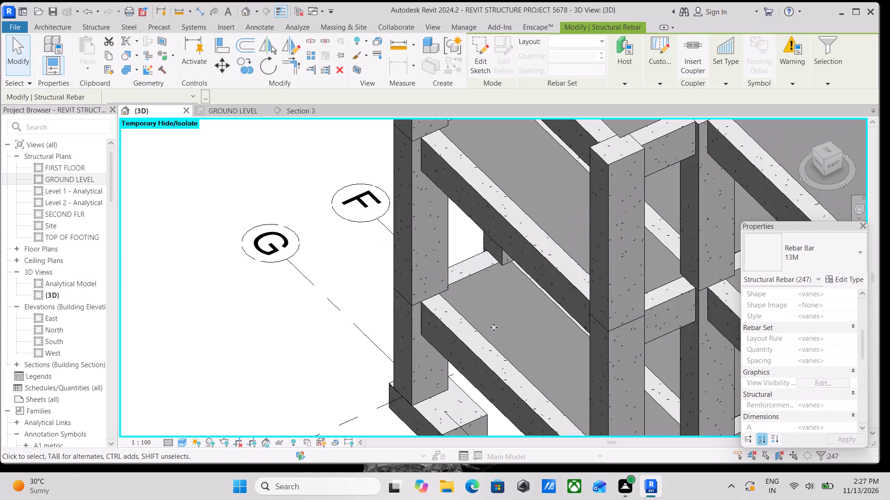
# Propagate the rebar of the ground-level slab between grids F and G to the first-floor corner slab at grids A and 4, aligned by host.
pyautogui.scroll(4, 494, 327)
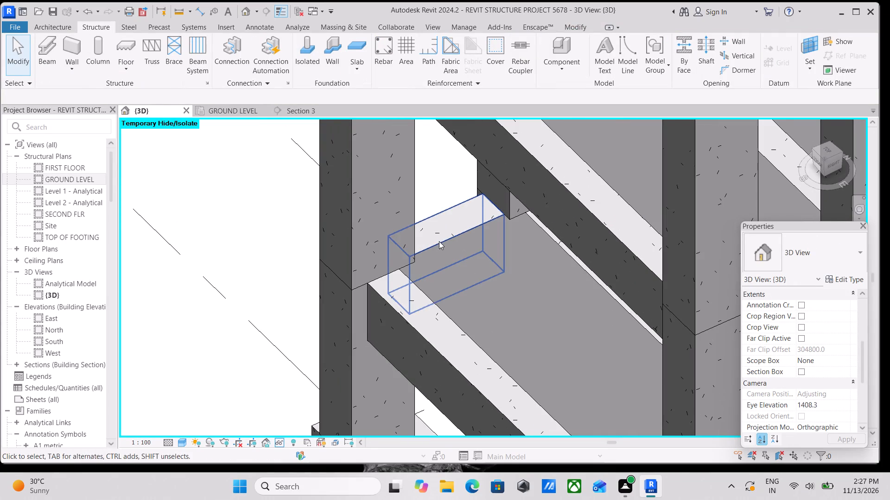
pyautogui.click(444, 245)
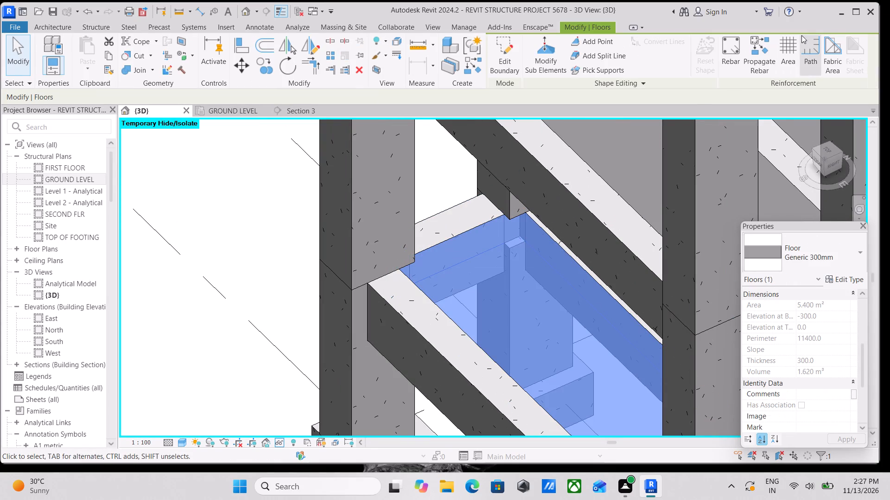
pyautogui.click(763, 49)
pyautogui.scroll(-15, 509, 259)
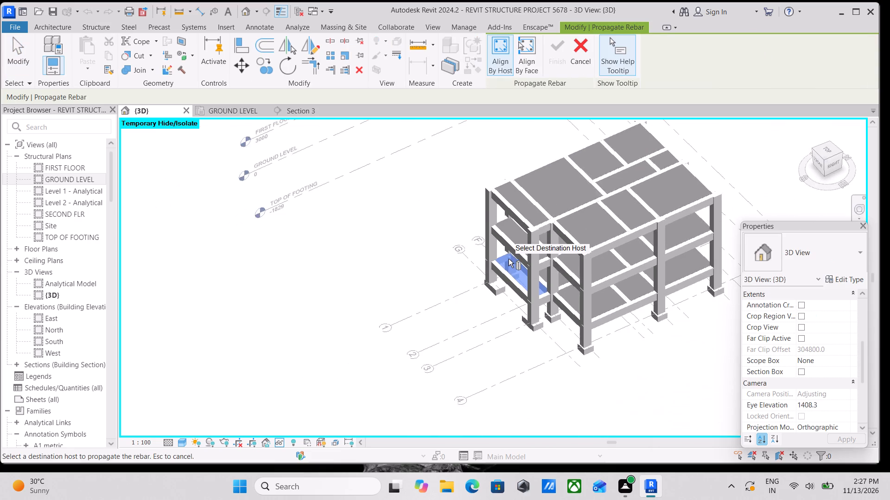
pyautogui.moveTo(509, 259); pyautogui.dragTo(407, 273, button='middle')
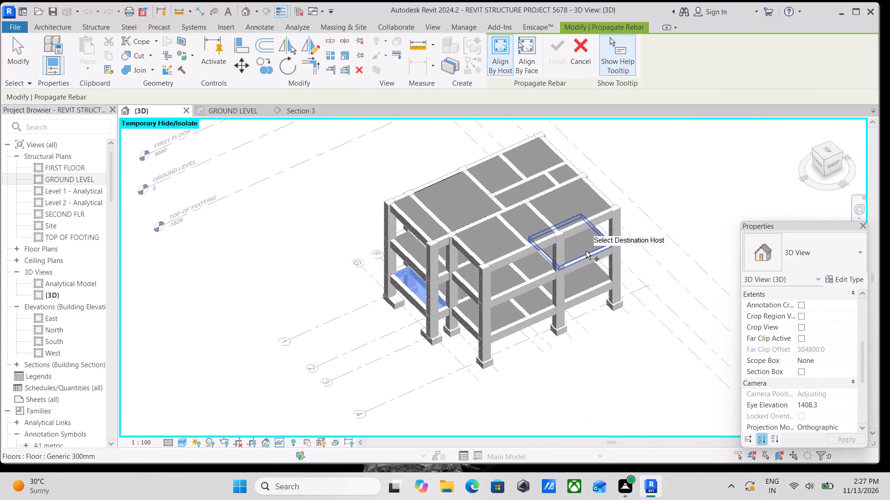
pyautogui.click(584, 254)
pyautogui.scroll(12, 565, 273)
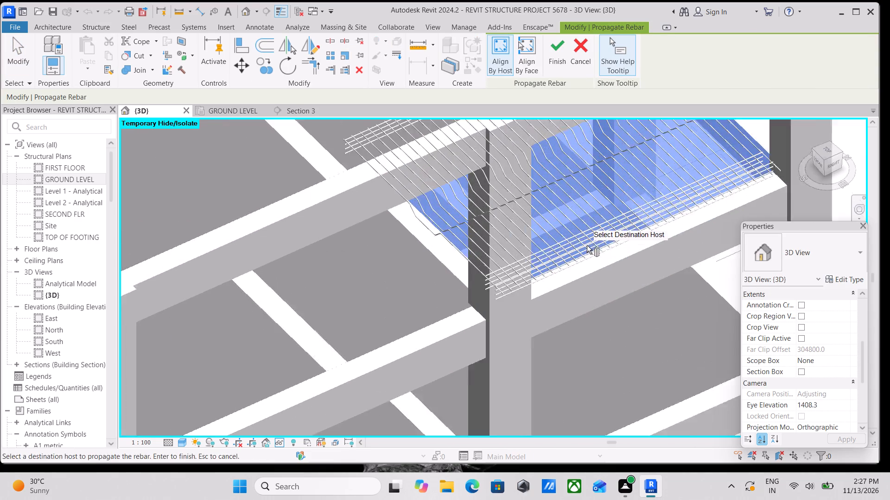
pyautogui.scroll(1, 587, 245)
pyautogui.scroll(-3, 664, 204)
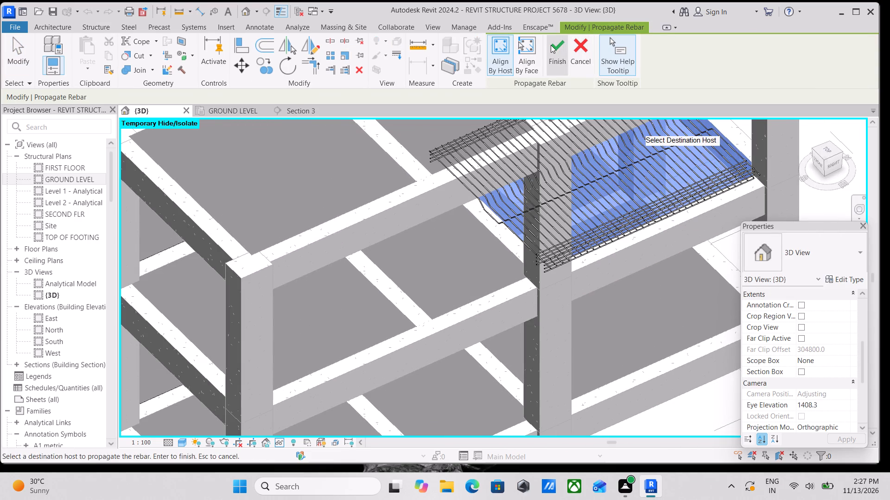
pyautogui.click(551, 45)
# Examine how the propagated bars sit in the first-floor corner slab at grids A and 4, including from the back view.
pyautogui.scroll(-2, 632, 265)
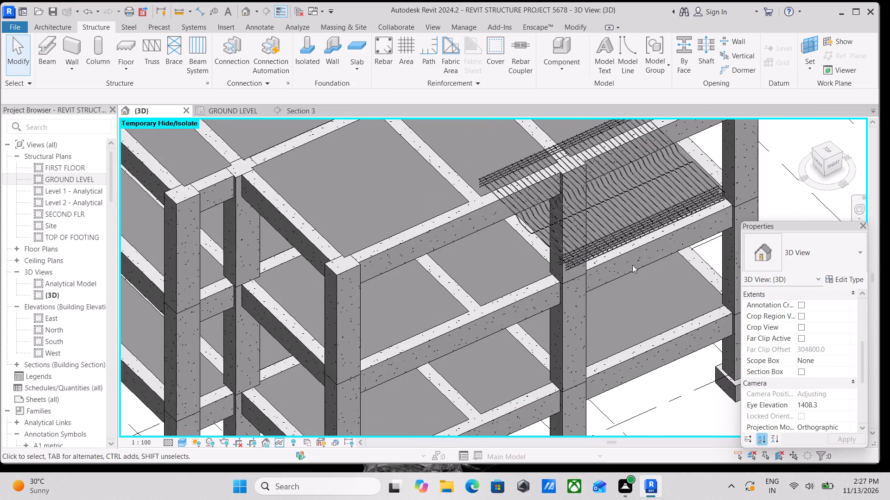
pyautogui.keyDown('shift'); pyautogui.moveTo(632, 265); pyautogui.dragTo(566, 287, button='middle'); pyautogui.keyUp('shift')
pyautogui.scroll(1, 566, 287)
pyautogui.scroll(-2, 566, 287)
pyautogui.moveTo(566, 287); pyautogui.dragTo(494, 226, button='middle')
pyautogui.keyDown('shift'); pyautogui.scroll(-2, 494, 226); pyautogui.keyUp('shift')
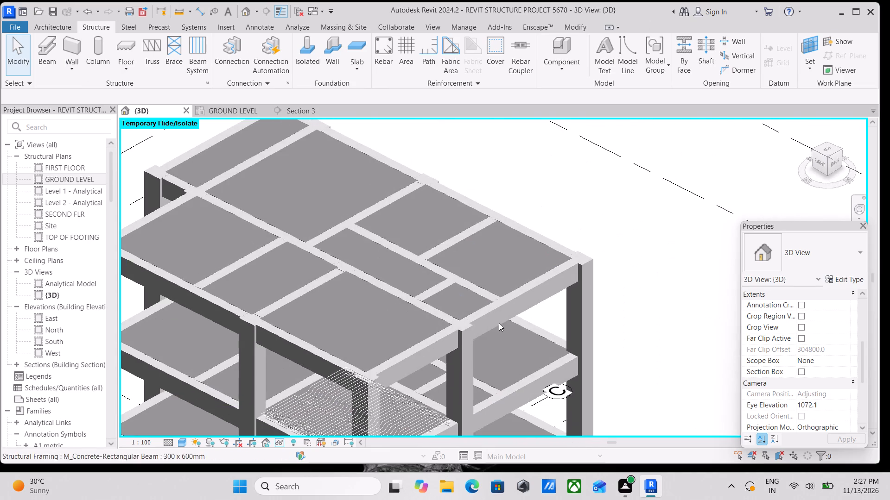
pyautogui.moveTo(498, 320); pyautogui.dragTo(440, 217, button='middle')
pyautogui.keyDown('shift'); pyautogui.moveTo(281, 214); pyautogui.dragTo(351, 203, button='middle'); pyautogui.keyUp('shift')
pyautogui.keyDown('shift'); pyautogui.moveTo(410, 242); pyautogui.dragTo(400, 286, button='middle'); pyautogui.keyUp('shift')
pyautogui.scroll(7, 425, 312)
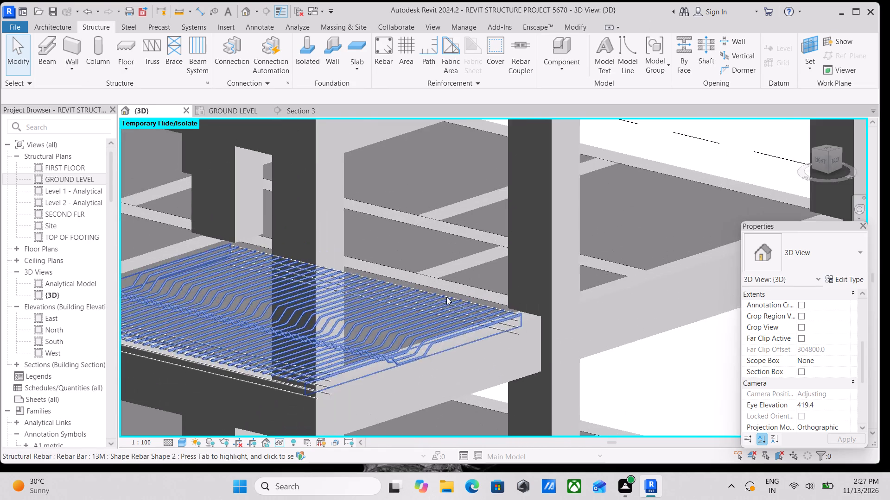
pyautogui.scroll(-2, 446, 297)
pyautogui.moveTo(446, 297); pyautogui.dragTo(441, 294, button='middle')
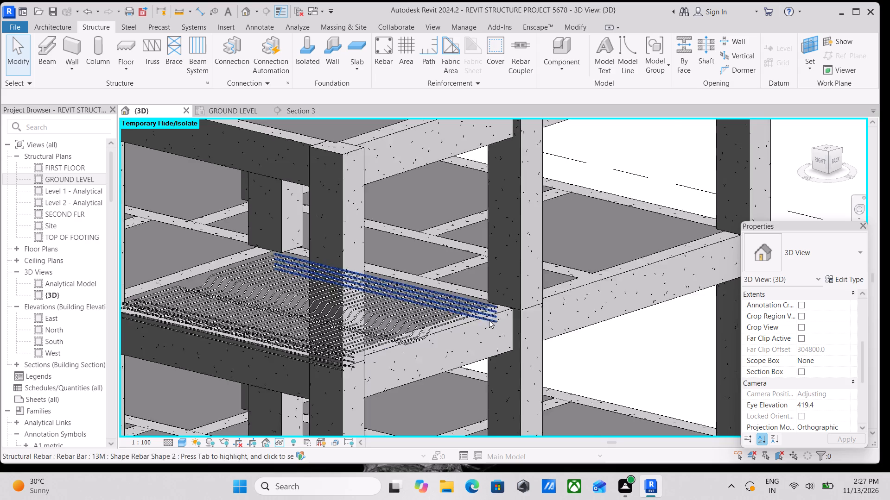
pyautogui.scroll(2, 489, 320)
pyautogui.click(835, 162)
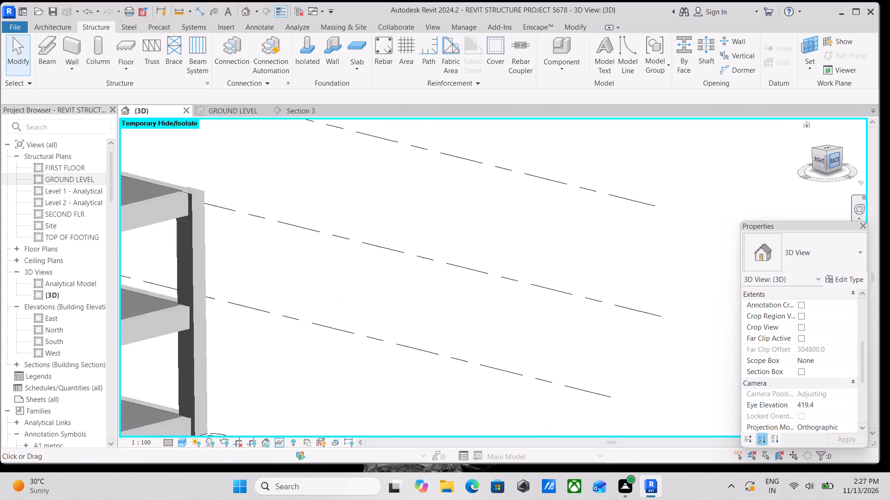
pyautogui.scroll(4, 500, 365)
pyautogui.scroll(4, 407, 247)
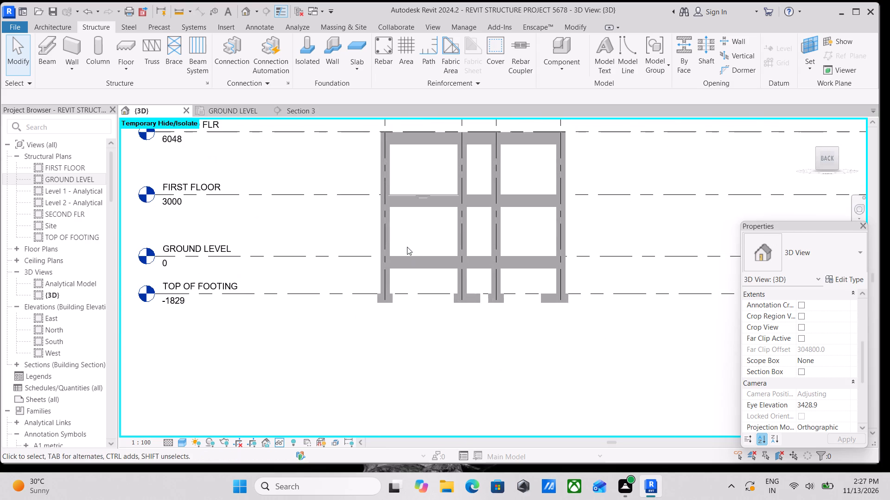
pyautogui.keyDown('shift'); pyautogui.moveTo(431, 272); pyautogui.dragTo(457, 362, button='middle'); pyautogui.keyUp('shift')
pyautogui.scroll(2, 472, 311)
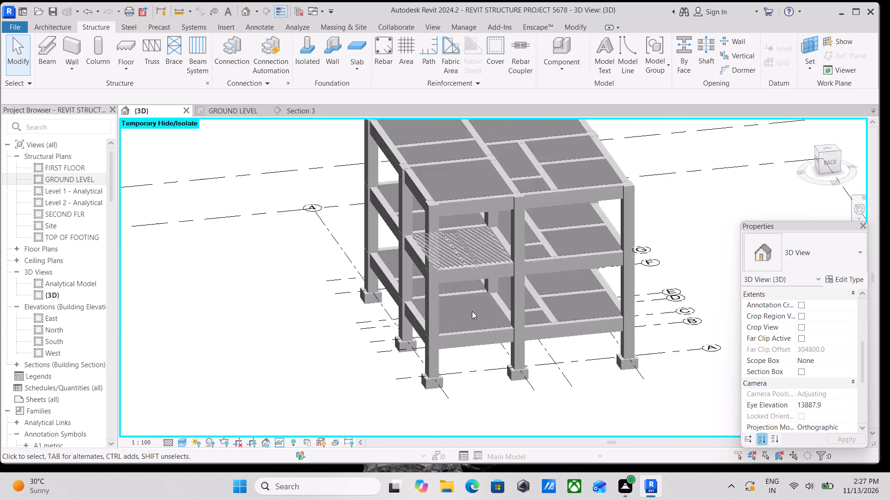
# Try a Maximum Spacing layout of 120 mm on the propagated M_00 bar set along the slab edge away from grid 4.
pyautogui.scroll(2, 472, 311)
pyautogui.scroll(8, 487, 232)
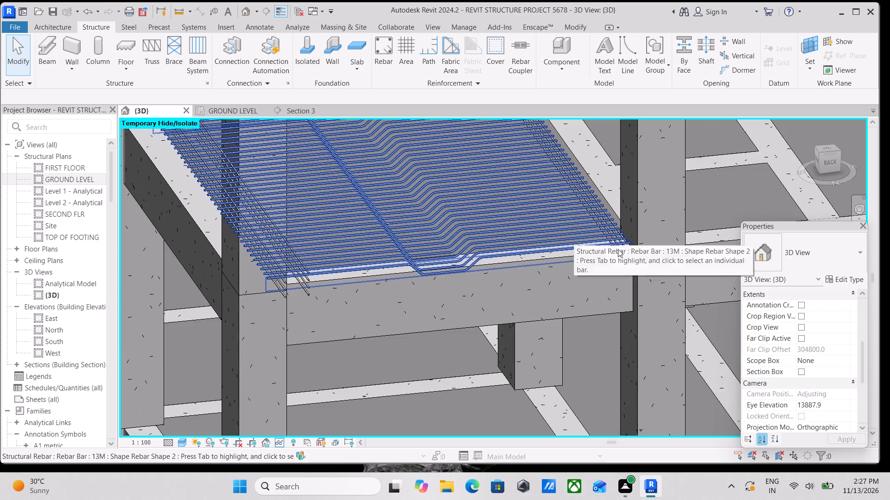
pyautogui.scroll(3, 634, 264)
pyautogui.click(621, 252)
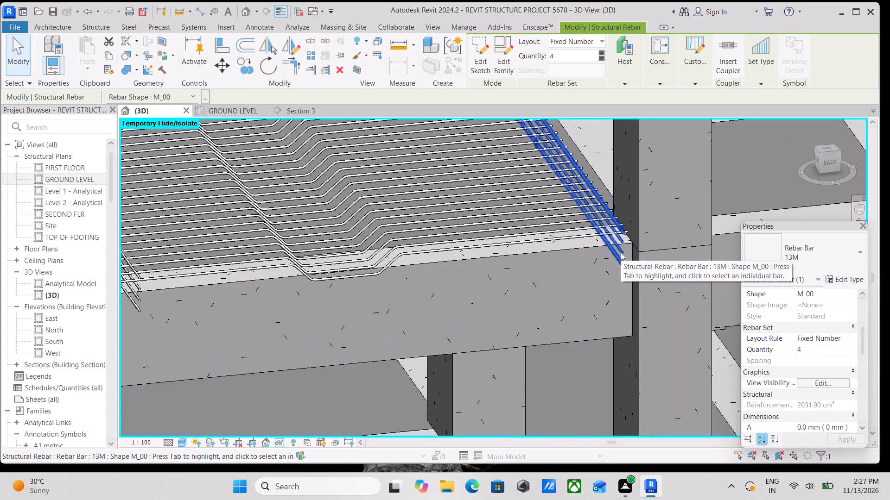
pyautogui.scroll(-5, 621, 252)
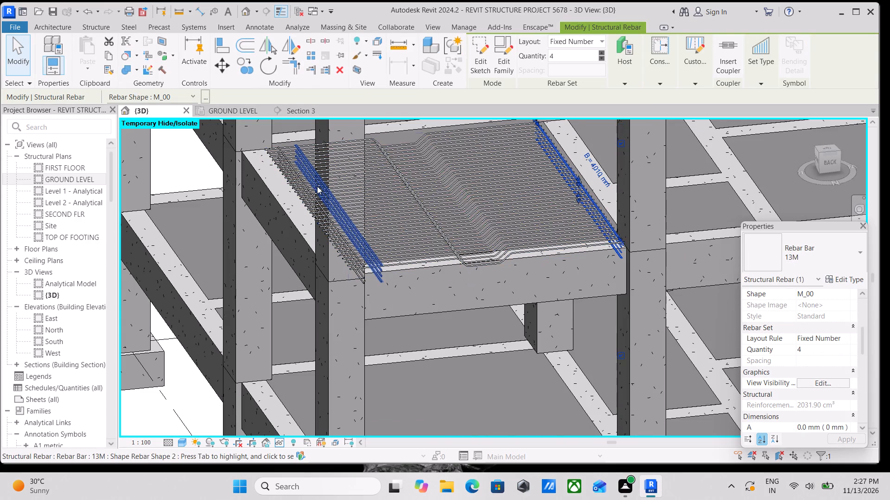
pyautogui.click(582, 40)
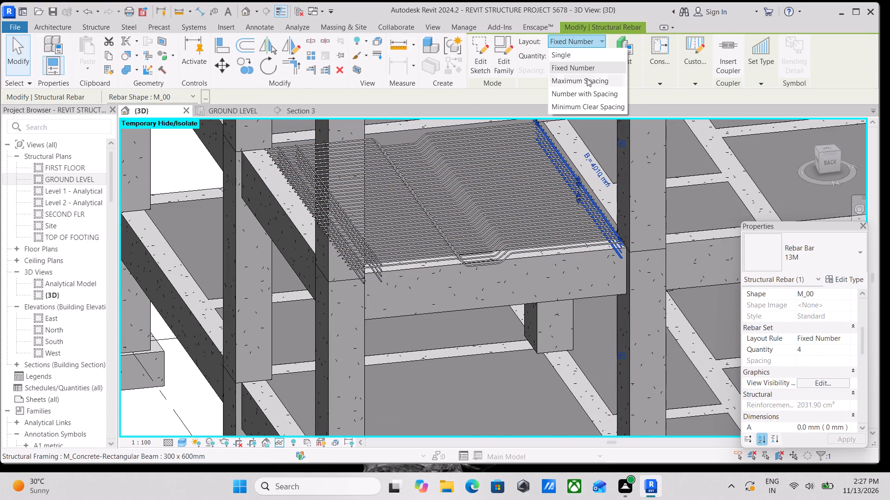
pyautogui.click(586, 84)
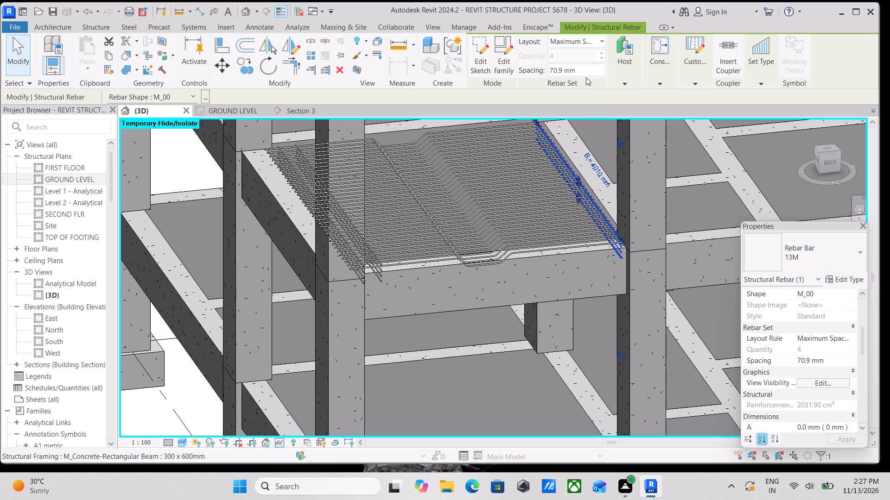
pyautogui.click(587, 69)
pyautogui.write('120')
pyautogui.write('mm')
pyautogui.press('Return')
# Change the layout rule of the M_00 bar set along the slab edge away from grid 4 to Single.
pyautogui.click(598, 41)
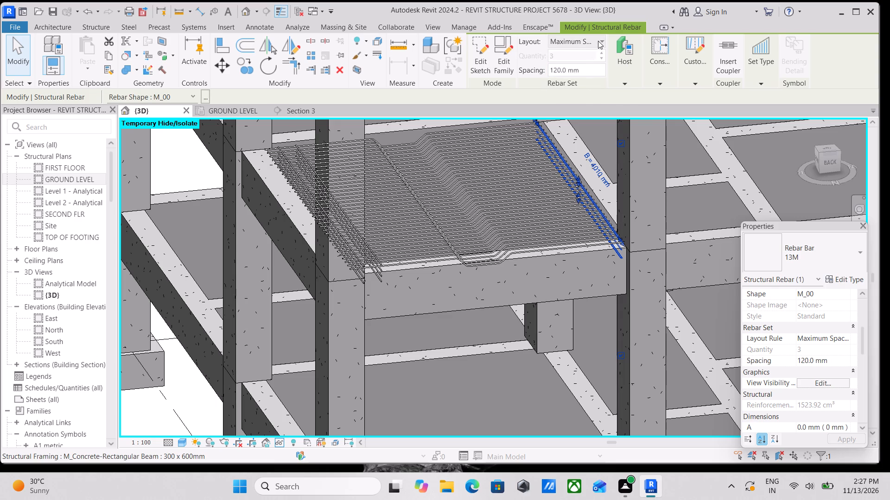
pyautogui.click(591, 78)
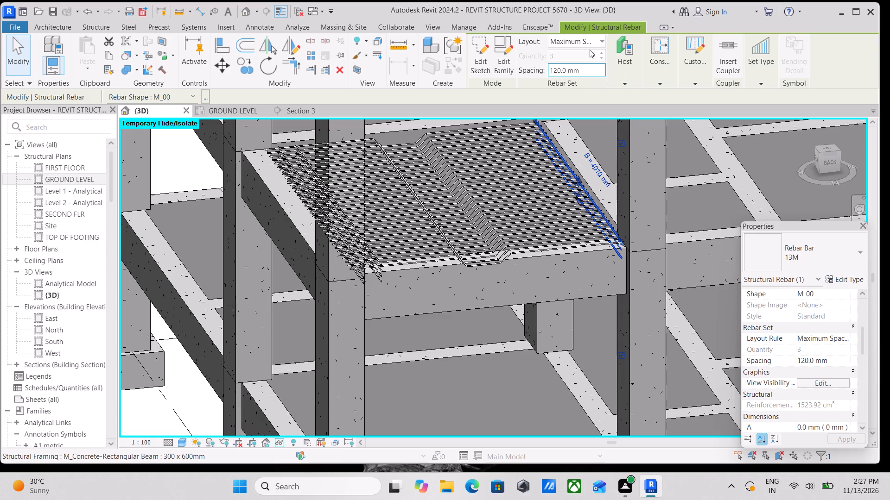
pyautogui.click(594, 41)
pyautogui.click(594, 41)
pyautogui.click(584, 59)
pyautogui.click(604, 43)
pyautogui.click(592, 50)
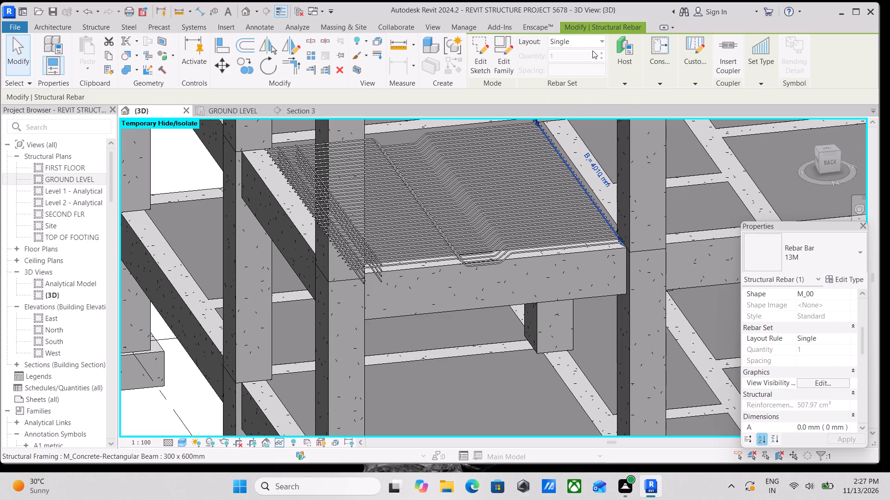
# Open the layout rule choices for the selected M_00 bar along the slab edge.
pyautogui.click(593, 44)
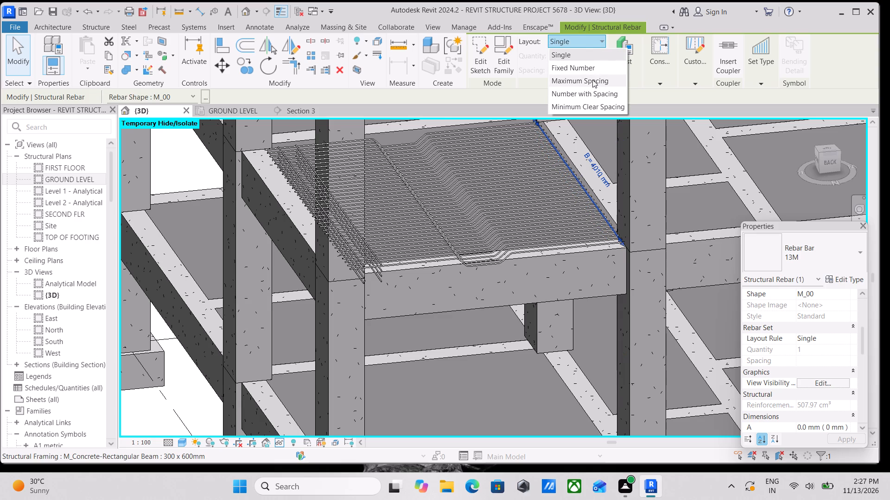
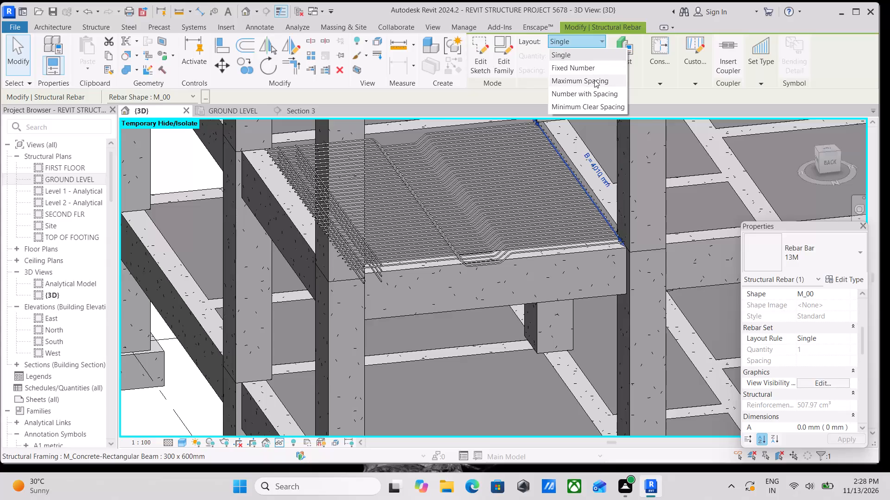
# Change the layout rule of the selected M_00 bar along the slab edge away from grid 4 to Maximum Spacing.
pyautogui.click(594, 81)
# Examine how the respaced M_00 set sits against the cranked bars in the first-floor corner slab, from the back and from above.
pyautogui.moveTo(610, 244); pyautogui.dragTo(591, 225, button='middle')
pyautogui.click(829, 159)
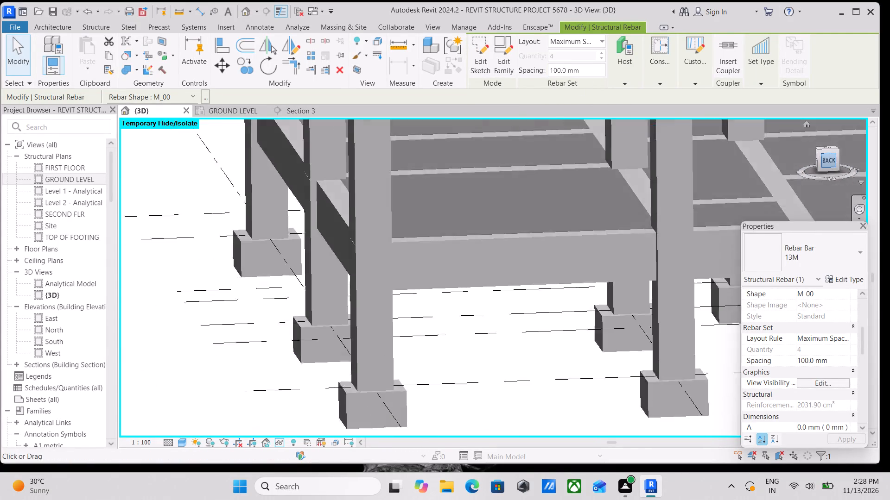
pyautogui.scroll(2, 528, 262)
pyautogui.moveTo(519, 263); pyautogui.dragTo(559, 297, button='middle')
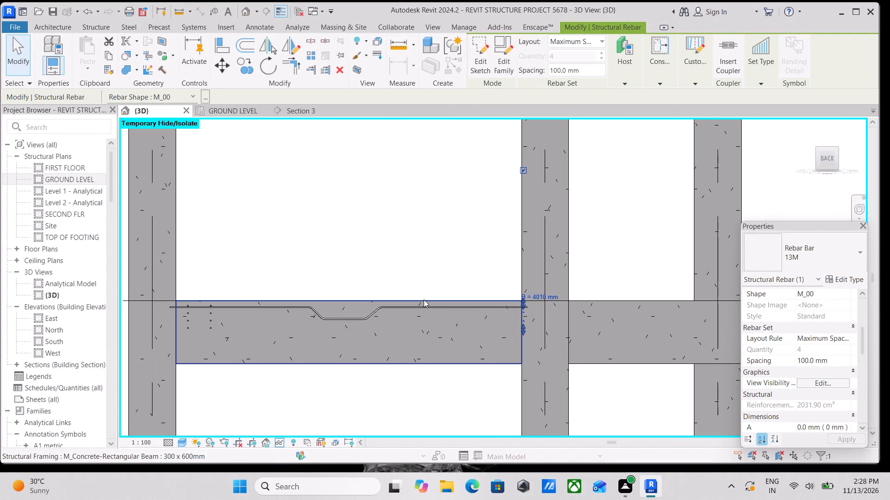
pyautogui.keyDown('shift'); pyautogui.moveTo(423, 298); pyautogui.dragTo(467, 398, button='middle'); pyautogui.keyUp('shift')
pyautogui.keyDown('shift'); pyautogui.moveTo(426, 333); pyautogui.dragTo(388, 319, button='middle'); pyautogui.keyUp('shift')
pyautogui.keyDown('shift'); pyautogui.moveTo(356, 322); pyautogui.dragTo(278, 328, button='middle'); pyautogui.keyUp('shift')
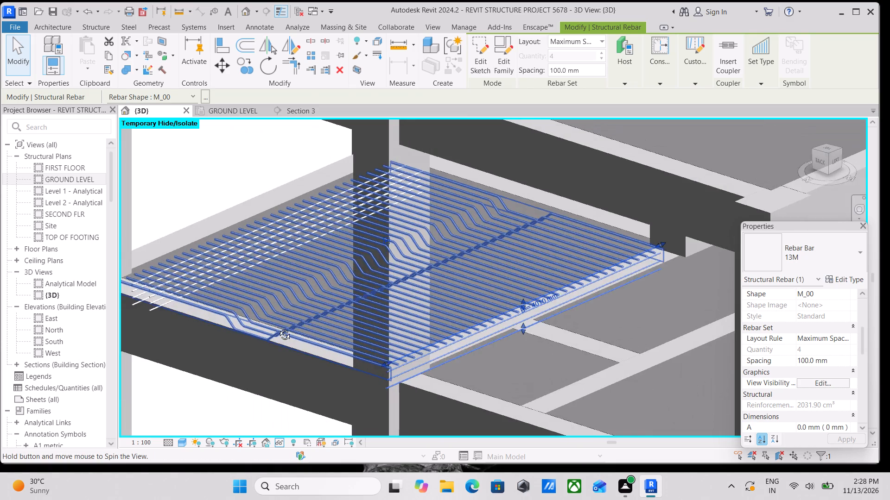
pyautogui.keyDown('shift'); pyautogui.moveTo(278, 328); pyautogui.dragTo(280, 329, button='middle'); pyautogui.keyUp('shift')
pyautogui.keyDown('shift'); pyautogui.moveTo(245, 305); pyautogui.dragTo(228, 279, button='middle'); pyautogui.keyUp('shift')
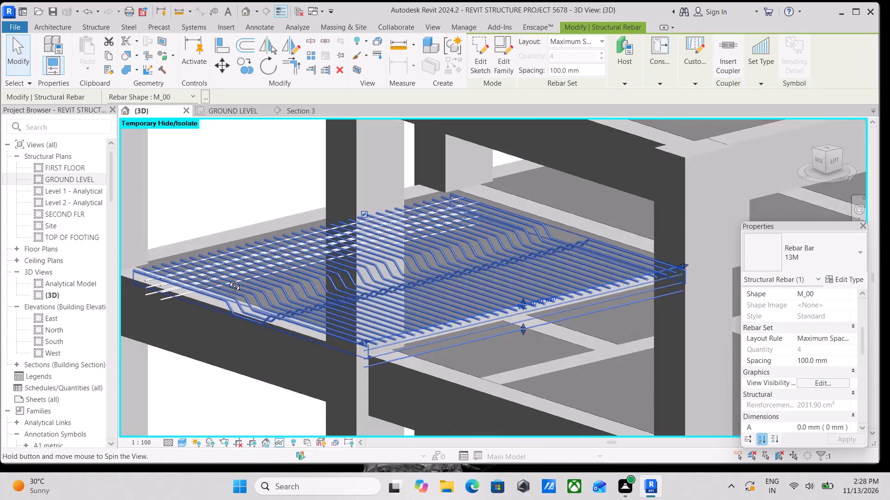
pyautogui.keyDown('shift'); pyautogui.moveTo(228, 279); pyautogui.dragTo(330, 225, button='middle'); pyautogui.keyUp('shift')
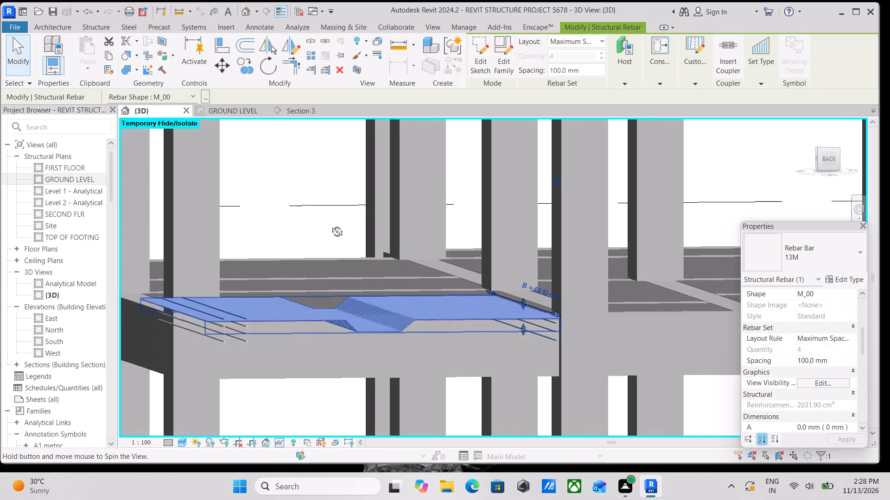
pyautogui.keyDown('shift'); pyautogui.moveTo(330, 225); pyautogui.dragTo(319, 221, button='middle'); pyautogui.keyUp('shift')
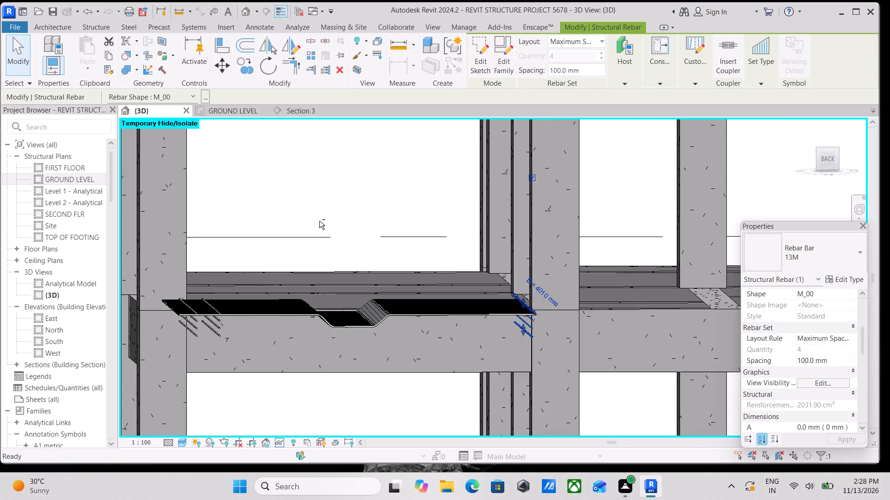
pyautogui.scroll(-2, 319, 221)
pyautogui.scroll(2, 261, 314)
pyautogui.scroll(3, 238, 276)
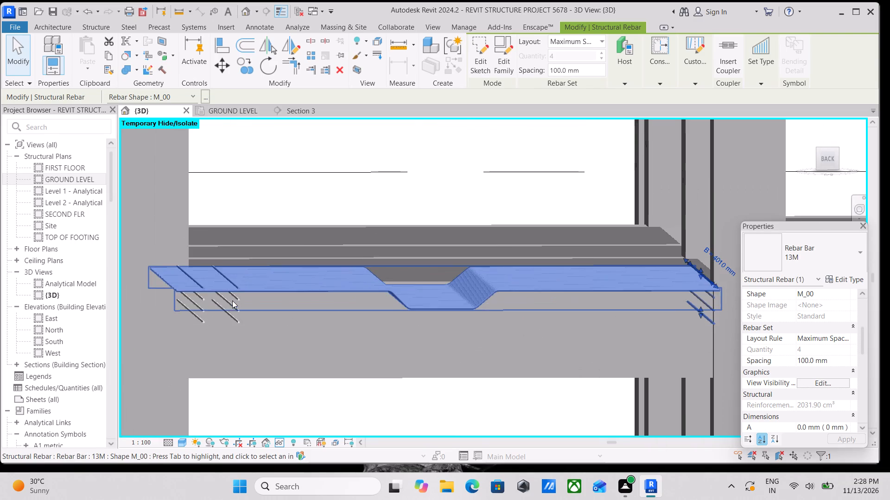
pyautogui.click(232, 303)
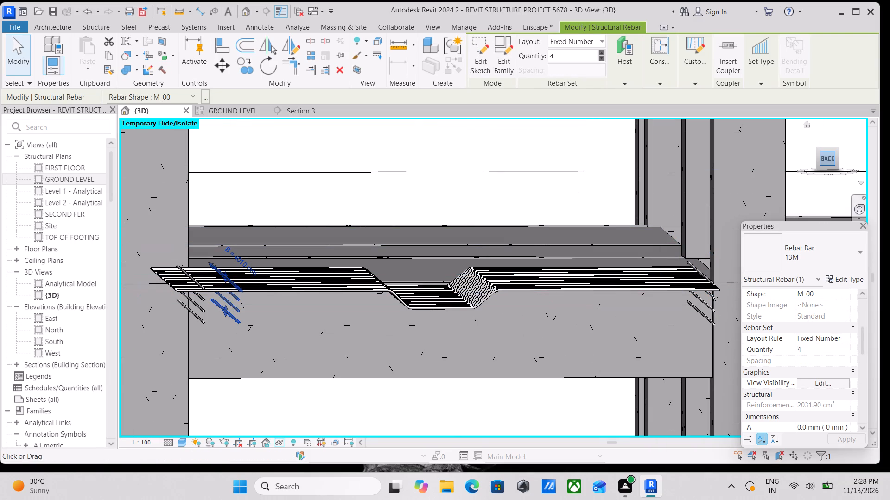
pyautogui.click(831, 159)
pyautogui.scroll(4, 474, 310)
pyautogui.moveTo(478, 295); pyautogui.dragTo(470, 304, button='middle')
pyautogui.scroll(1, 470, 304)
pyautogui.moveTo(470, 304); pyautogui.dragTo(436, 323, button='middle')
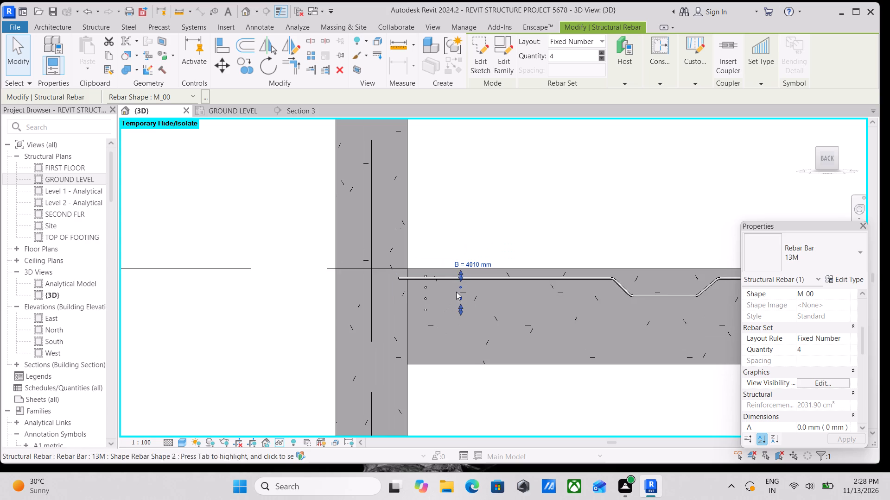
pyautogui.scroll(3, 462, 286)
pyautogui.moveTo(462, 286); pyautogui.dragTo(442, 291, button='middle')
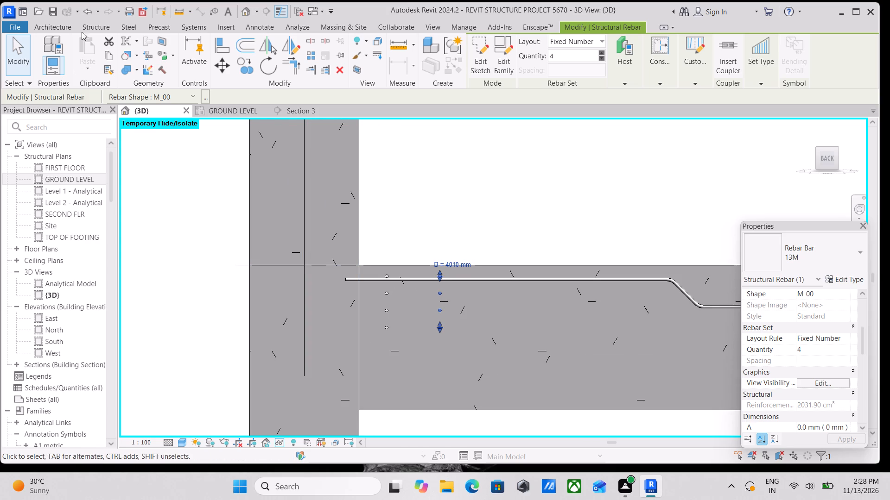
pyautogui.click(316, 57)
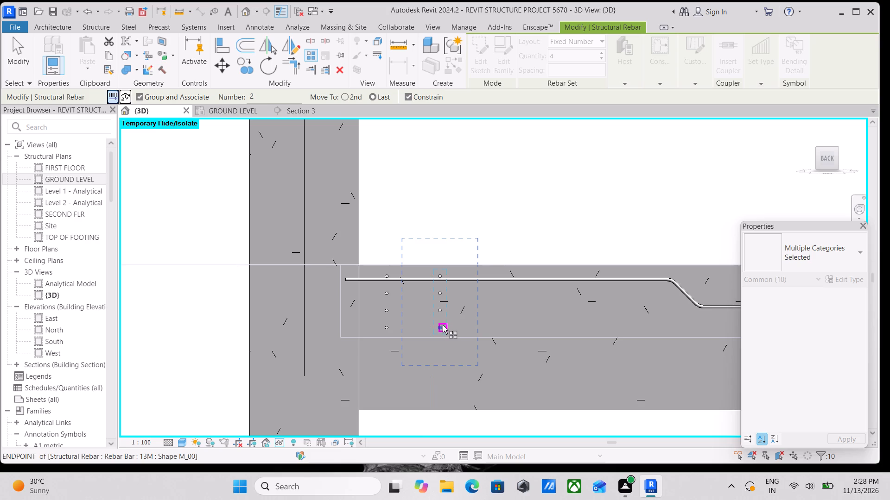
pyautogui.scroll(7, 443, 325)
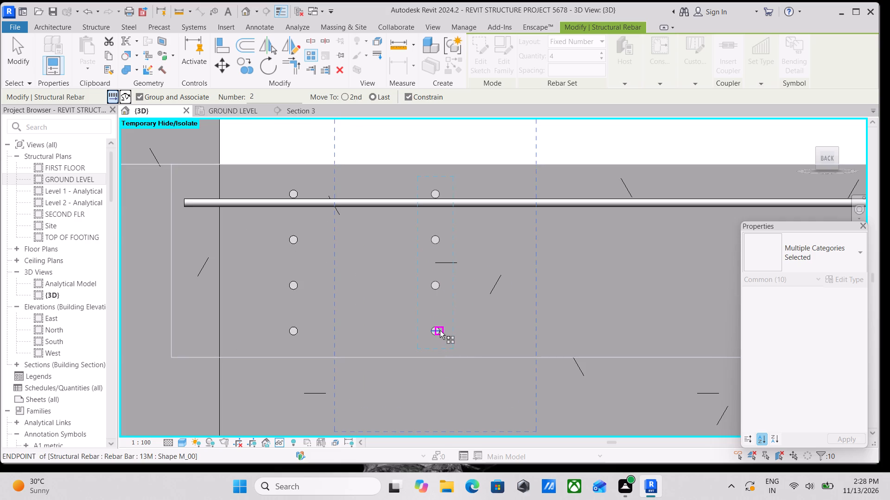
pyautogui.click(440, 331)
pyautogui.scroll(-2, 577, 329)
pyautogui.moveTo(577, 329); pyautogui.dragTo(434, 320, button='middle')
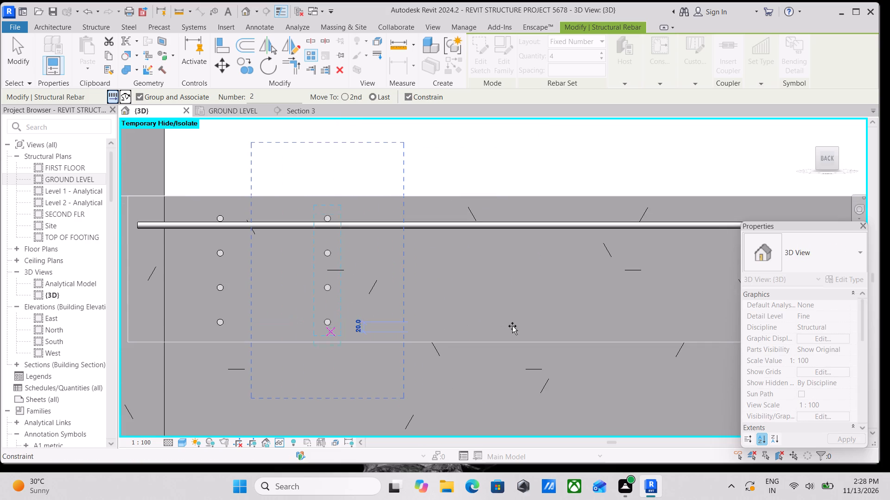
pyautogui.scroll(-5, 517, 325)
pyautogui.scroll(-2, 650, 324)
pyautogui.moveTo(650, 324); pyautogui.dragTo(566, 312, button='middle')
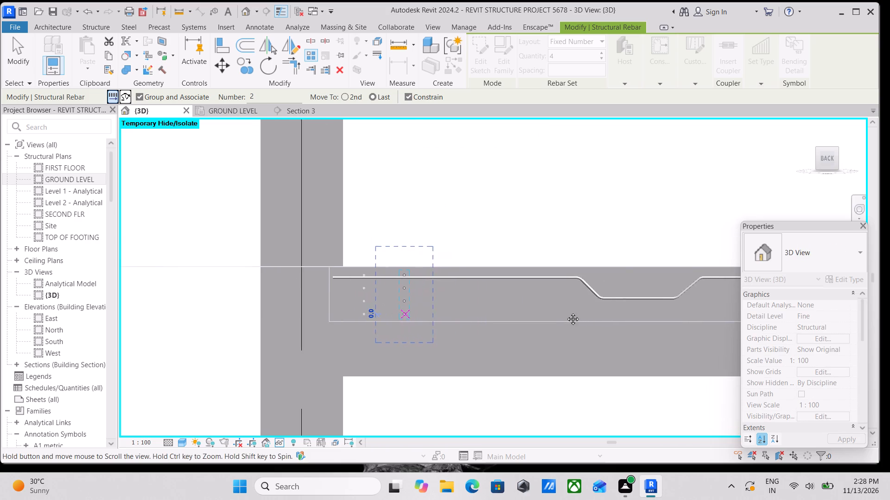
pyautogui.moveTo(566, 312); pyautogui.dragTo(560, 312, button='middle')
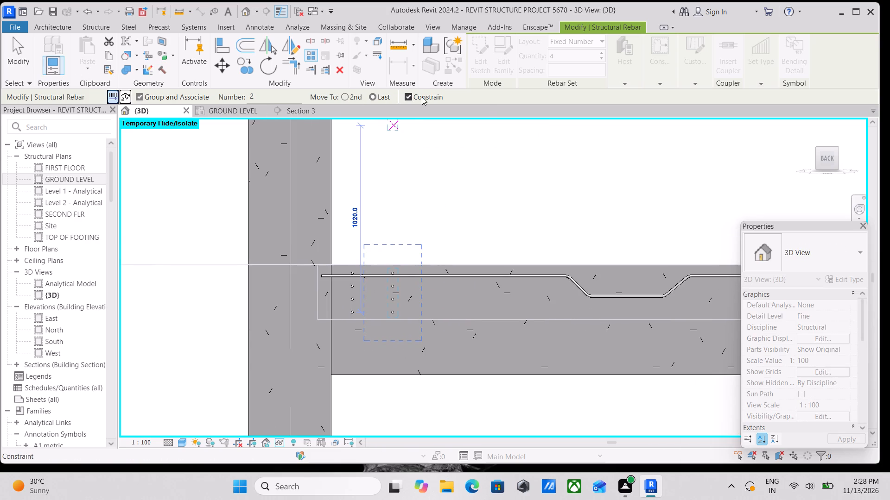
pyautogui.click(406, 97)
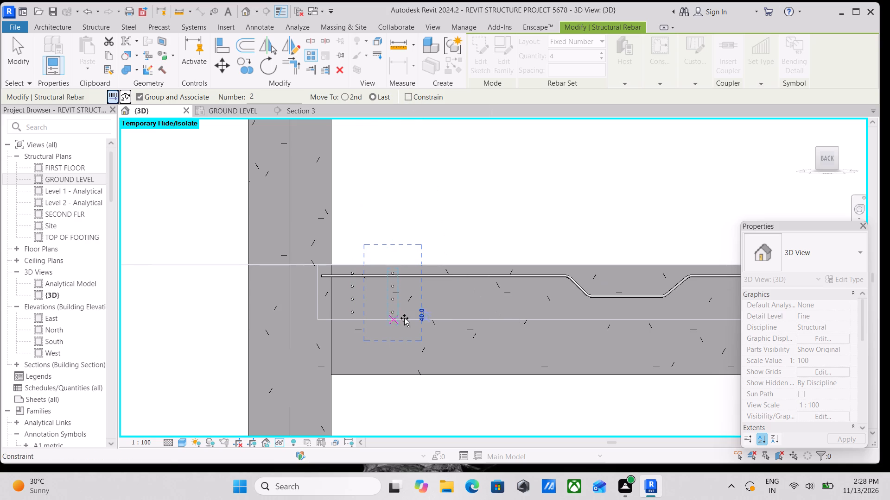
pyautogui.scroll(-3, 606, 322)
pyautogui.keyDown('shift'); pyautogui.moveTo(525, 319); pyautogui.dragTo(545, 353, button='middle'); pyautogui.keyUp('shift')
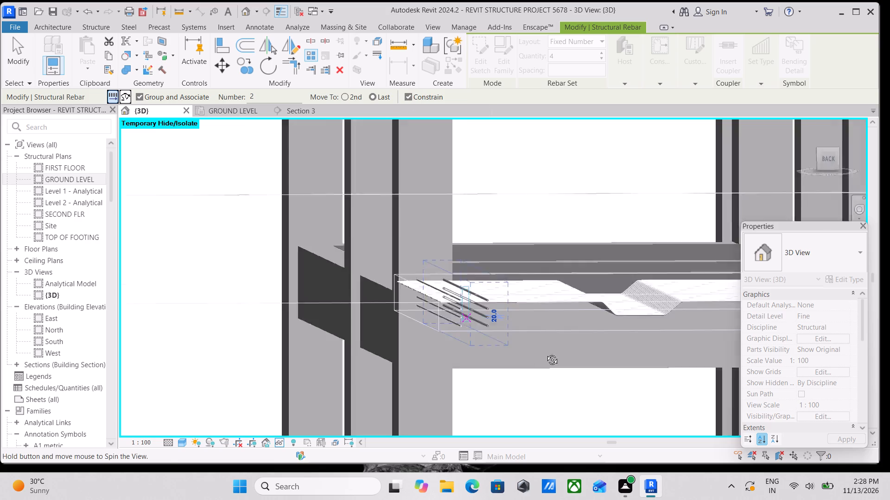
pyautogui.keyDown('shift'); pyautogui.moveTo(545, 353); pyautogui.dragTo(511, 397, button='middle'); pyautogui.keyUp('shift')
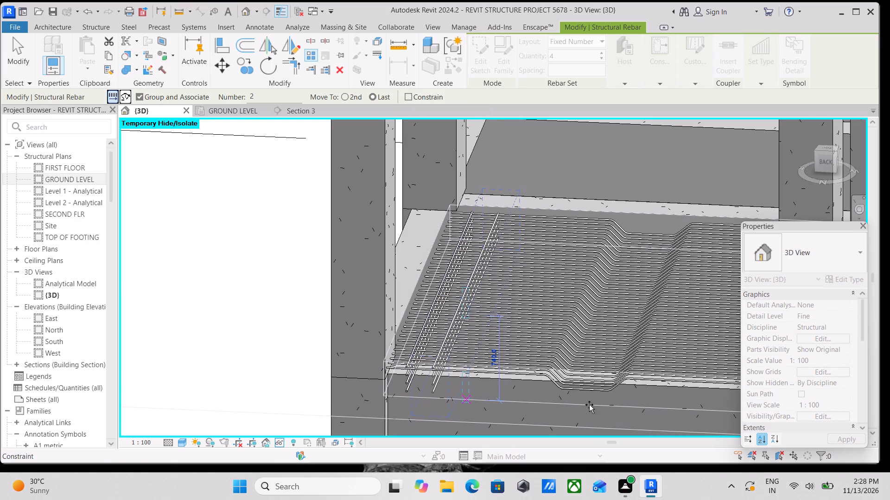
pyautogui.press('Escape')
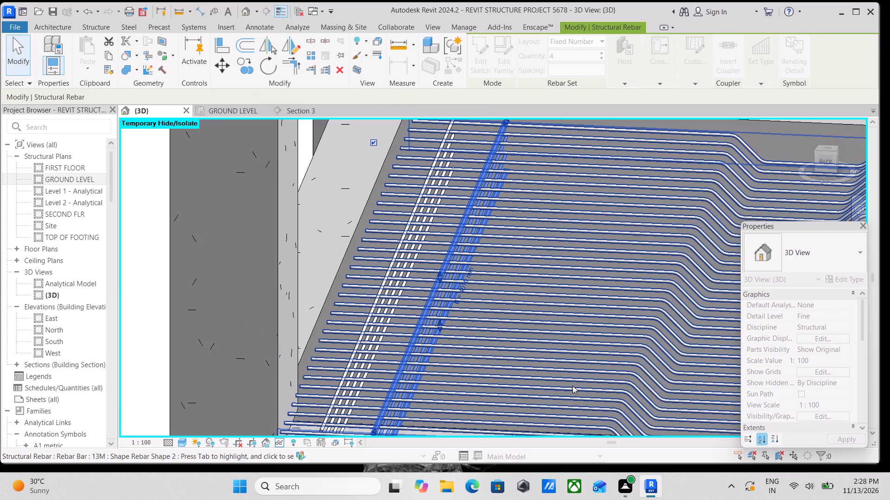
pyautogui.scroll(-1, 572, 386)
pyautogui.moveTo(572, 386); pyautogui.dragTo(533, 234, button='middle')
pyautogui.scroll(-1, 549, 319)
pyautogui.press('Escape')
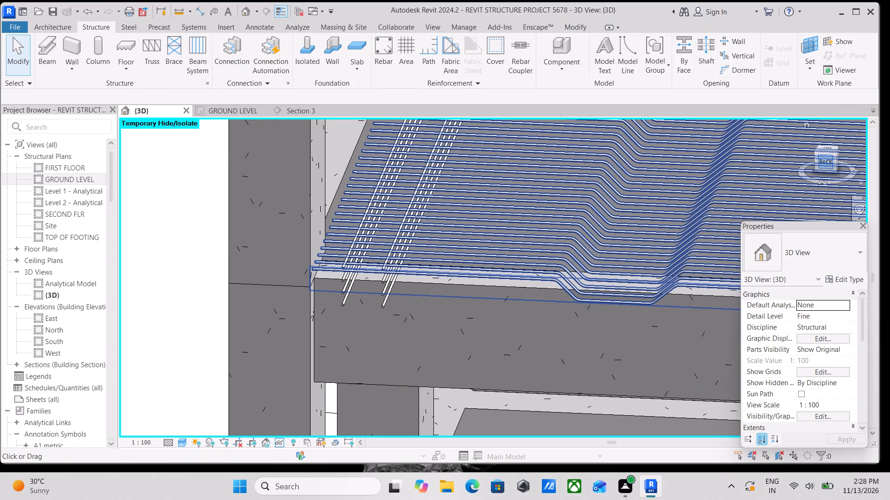
# Copy the second four-bar M_00 set from grid 4 in the first-floor slab about 175 mm toward grid 3.
pyautogui.click(827, 161)
pyautogui.scroll(3, 479, 223)
pyautogui.scroll(7, 468, 286)
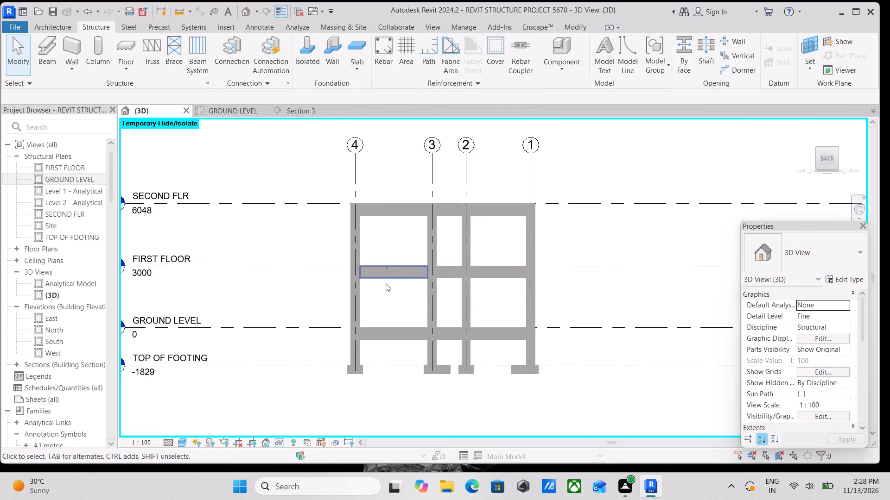
pyautogui.scroll(2, 386, 283)
pyautogui.moveTo(362, 317); pyautogui.dragTo(376, 287, button='middle')
pyautogui.scroll(3, 376, 287)
pyautogui.middleClick(376, 287)
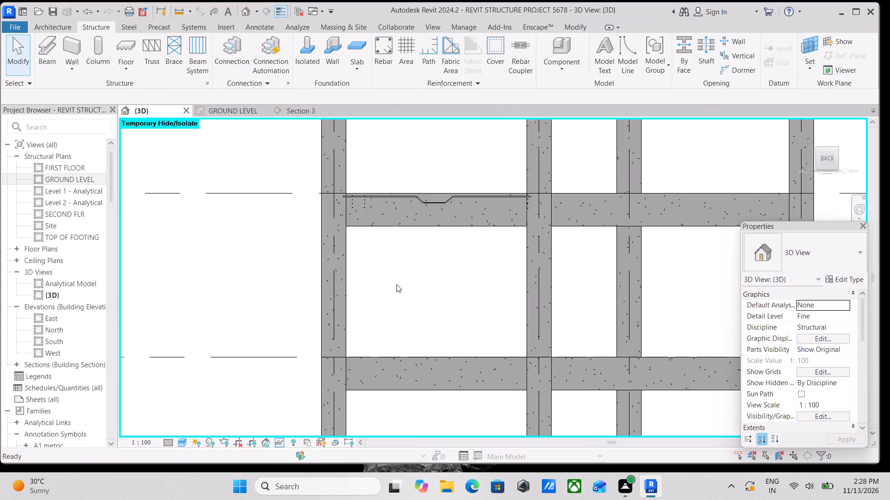
pyautogui.keyDown('shift'); pyautogui.moveTo(405, 271); pyautogui.dragTo(421, 325, button='middle'); pyautogui.keyUp('shift')
pyautogui.scroll(4, 470, 319)
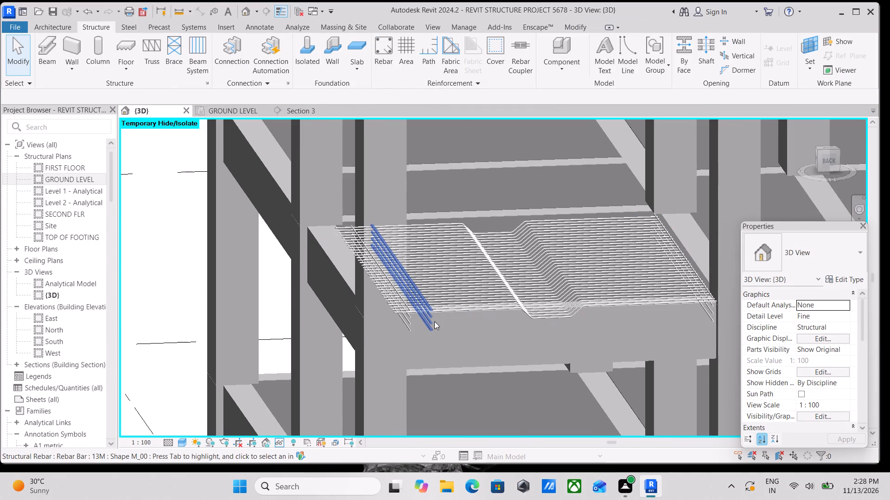
pyautogui.click(434, 321)
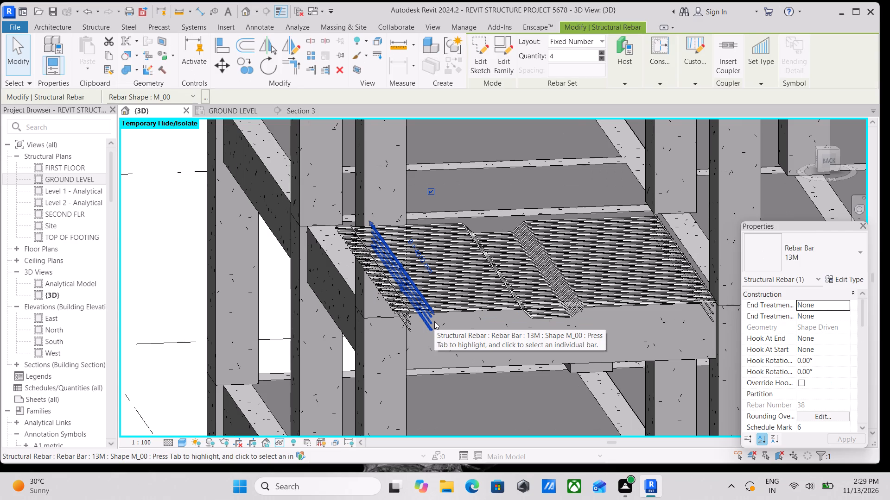
pyautogui.scroll(2, 421, 332)
pyautogui.scroll(-1, 450, 291)
pyautogui.moveTo(450, 291); pyautogui.dragTo(365, 249, button='middle')
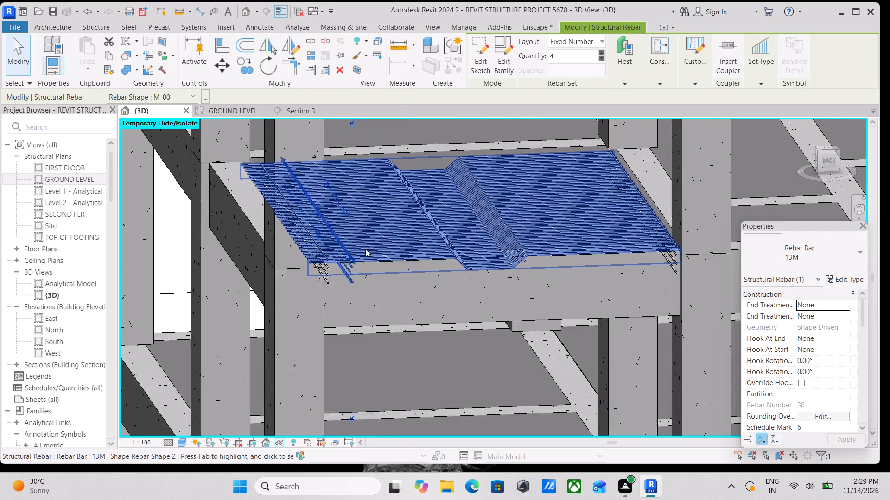
pyautogui.scroll(1, 365, 249)
pyautogui.scroll(1, 600, 287)
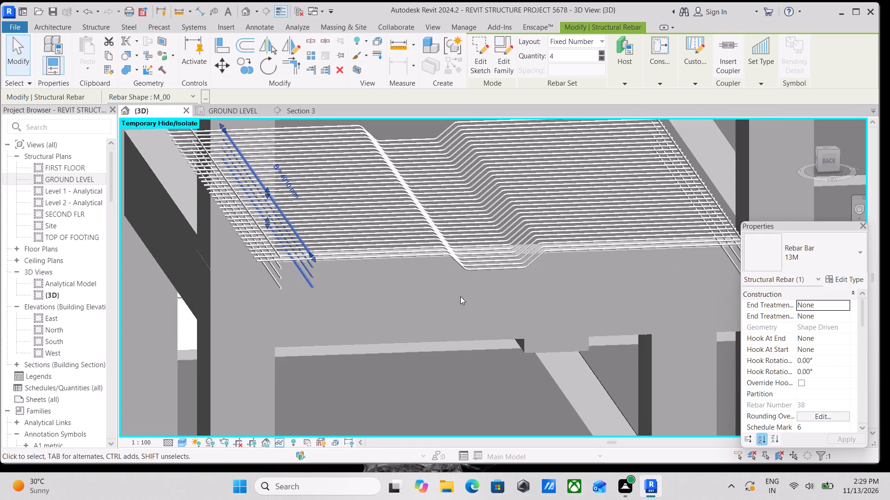
pyautogui.moveTo(428, 292); pyautogui.dragTo(409, 260, button='middle')
pyautogui.scroll(2, 286, 228)
pyautogui.scroll(-2, 286, 228)
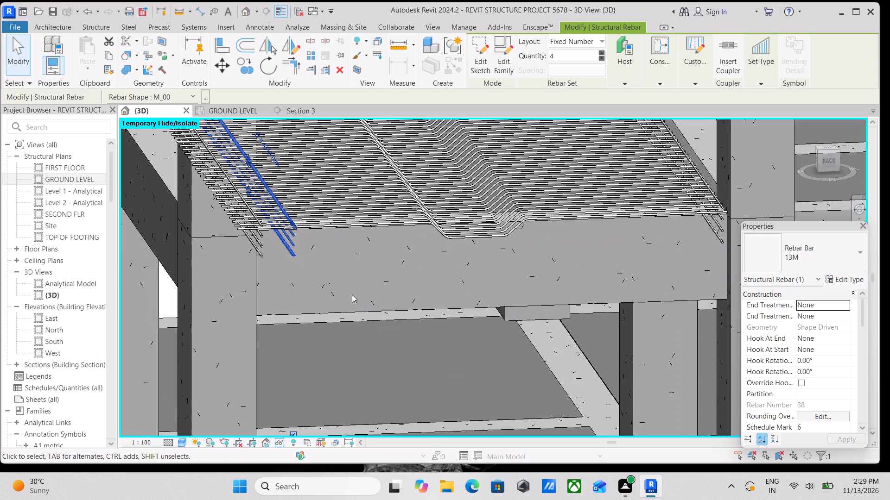
pyautogui.click(824, 163)
pyautogui.scroll(3, 470, 262)
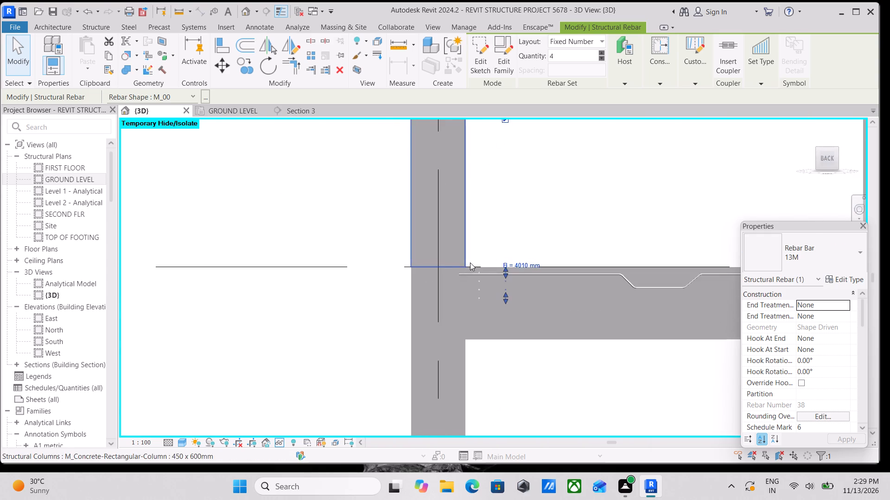
pyautogui.scroll(1, 543, 290)
pyautogui.moveTo(543, 290); pyautogui.dragTo(452, 301, button='middle')
pyautogui.scroll(10, 416, 302)
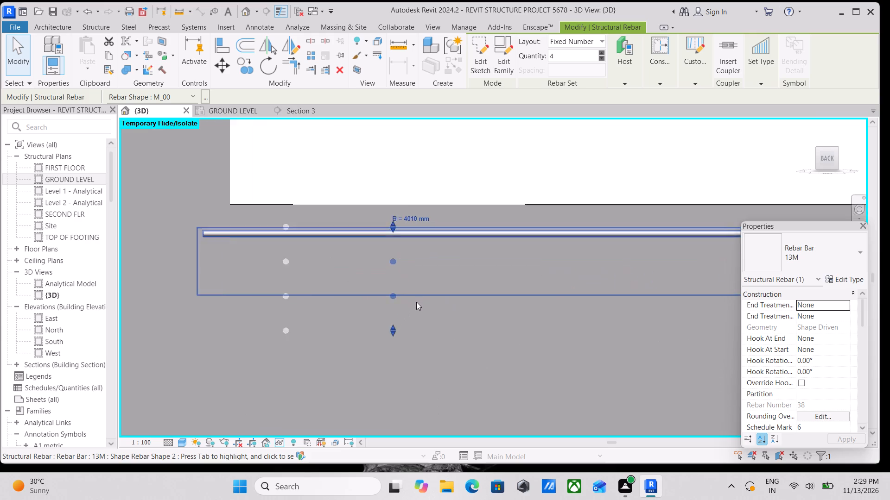
pyautogui.scroll(2, 416, 302)
pyautogui.scroll(-9, 416, 302)
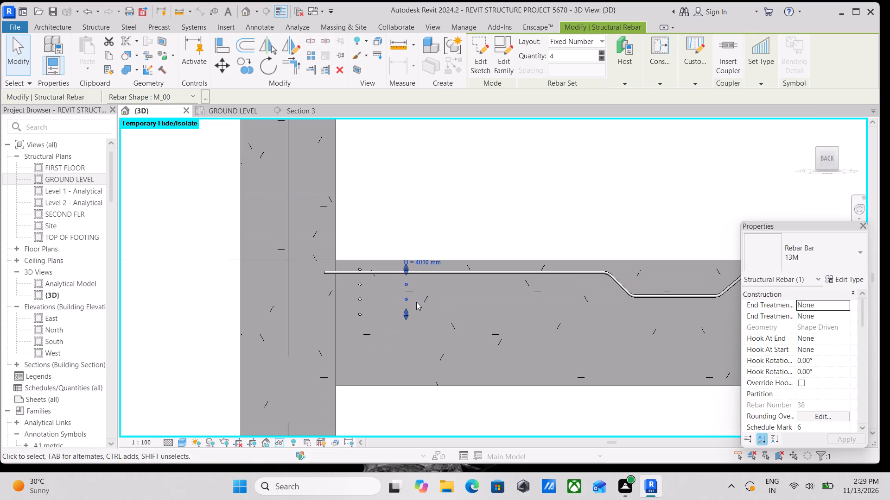
pyautogui.click(245, 64)
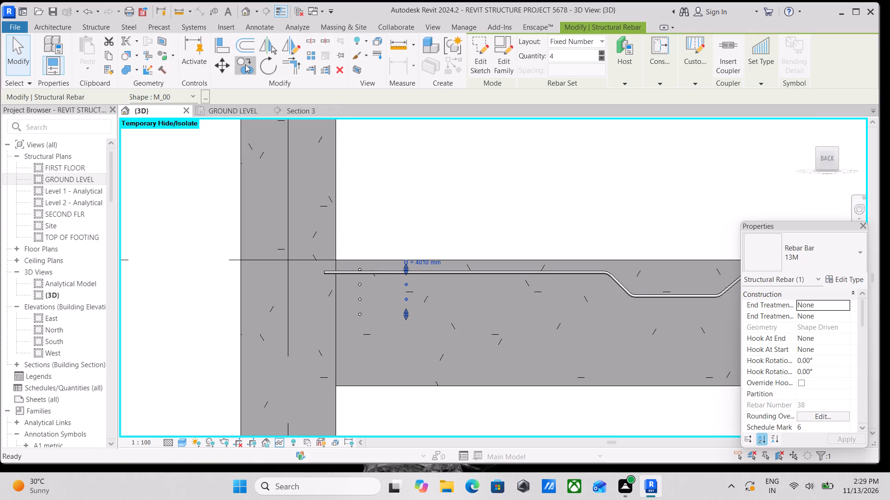
pyautogui.scroll(10, 418, 299)
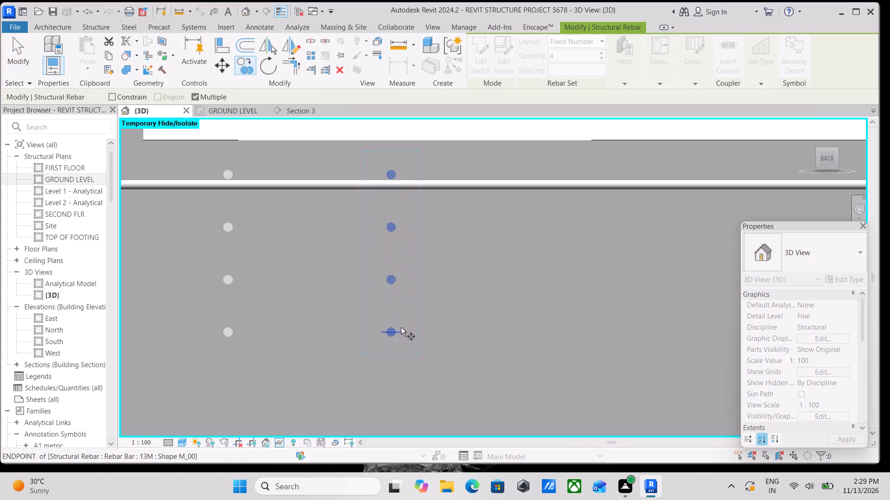
pyautogui.scroll(1, 401, 327)
pyautogui.click(385, 335)
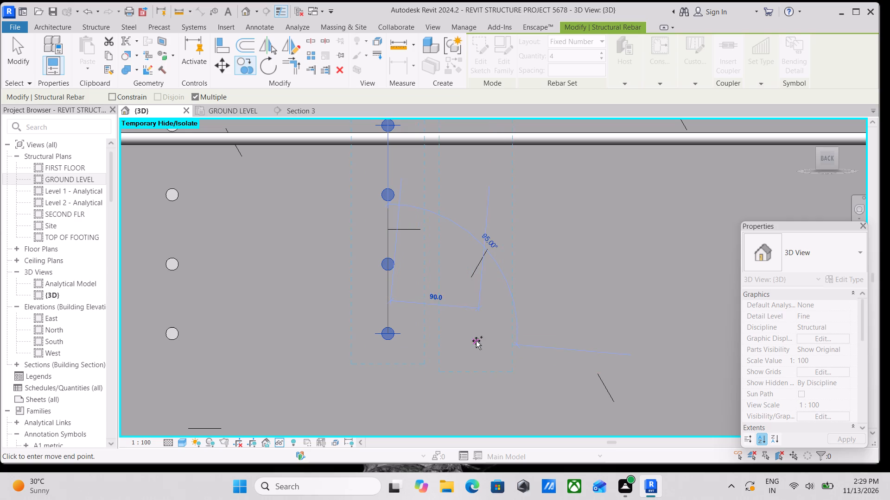
pyautogui.scroll(-3, 526, 334)
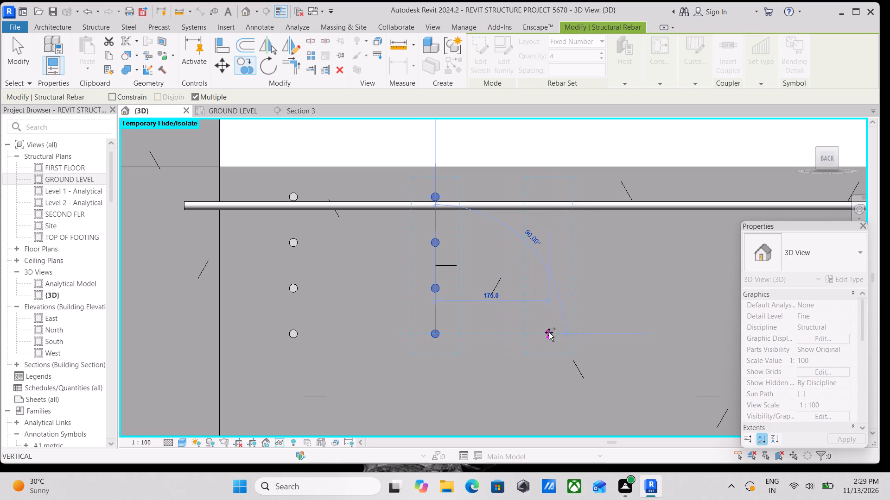
pyautogui.click(549, 332)
# Place three more copies of the M_00 set toward the start of the crank, at spacings of about 180 to 240 mm.
pyautogui.moveTo(549, 332); pyautogui.dragTo(429, 335, button='middle')
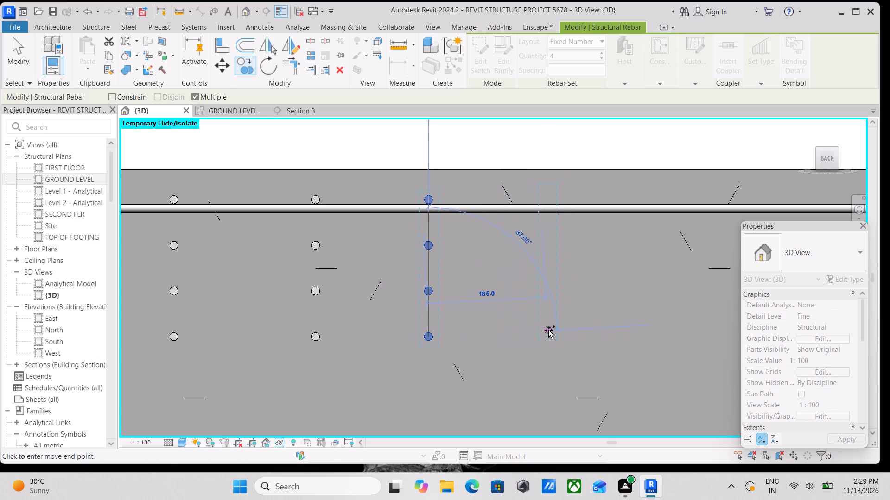
pyautogui.click(562, 330)
pyautogui.scroll(-2, 562, 330)
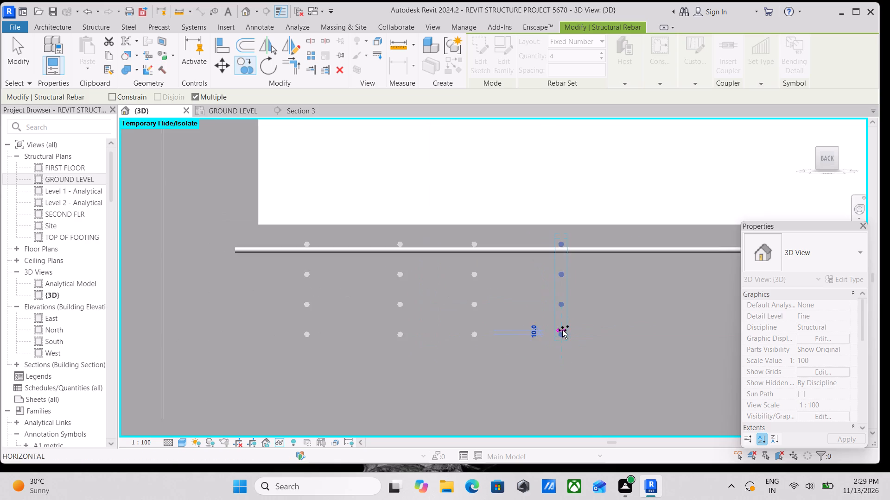
pyautogui.scroll(-2, 562, 330)
pyautogui.moveTo(562, 330); pyautogui.dragTo(386, 328, button='middle')
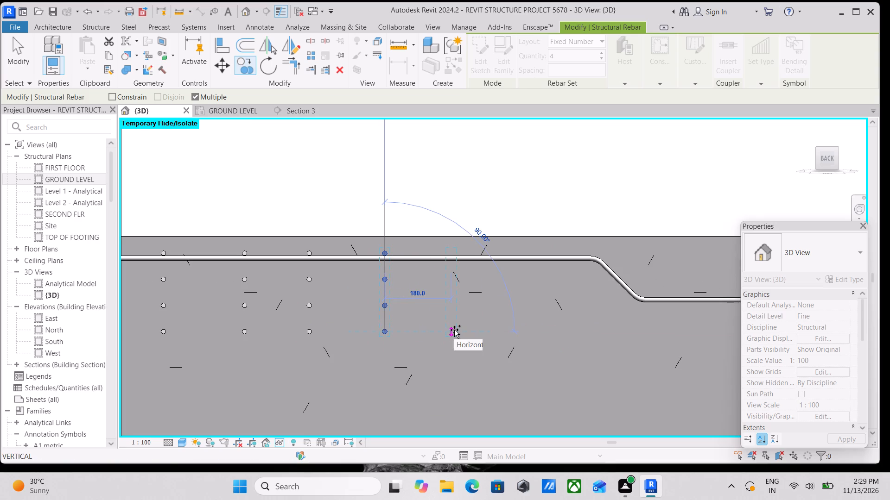
pyautogui.click(454, 330)
pyautogui.moveTo(534, 335); pyautogui.dragTo(472, 335, button='middle')
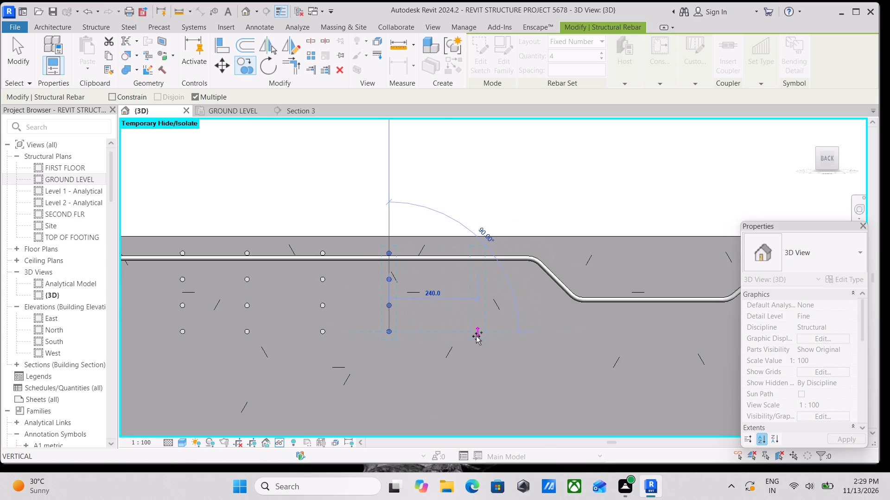
pyautogui.click(476, 336)
# Place four evenly spaced copies of the M_00 set across the dropped portion of the cranked bars and just beyond it.
pyautogui.moveTo(526, 337); pyautogui.dragTo(516, 337, button='middle')
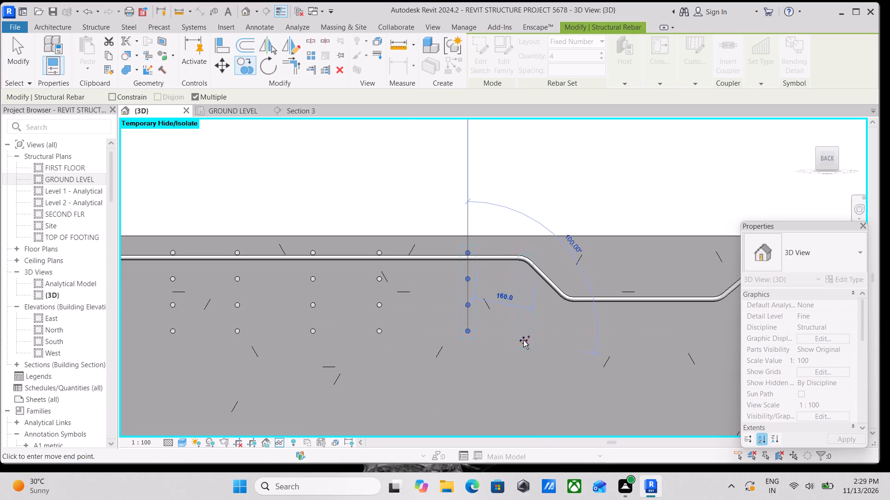
pyautogui.click(568, 337)
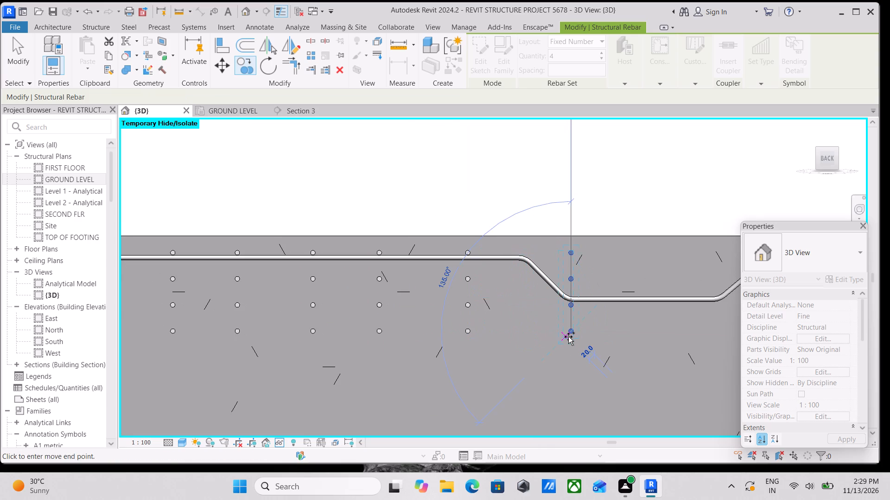
pyautogui.moveTo(568, 337); pyautogui.dragTo(421, 339, button='middle')
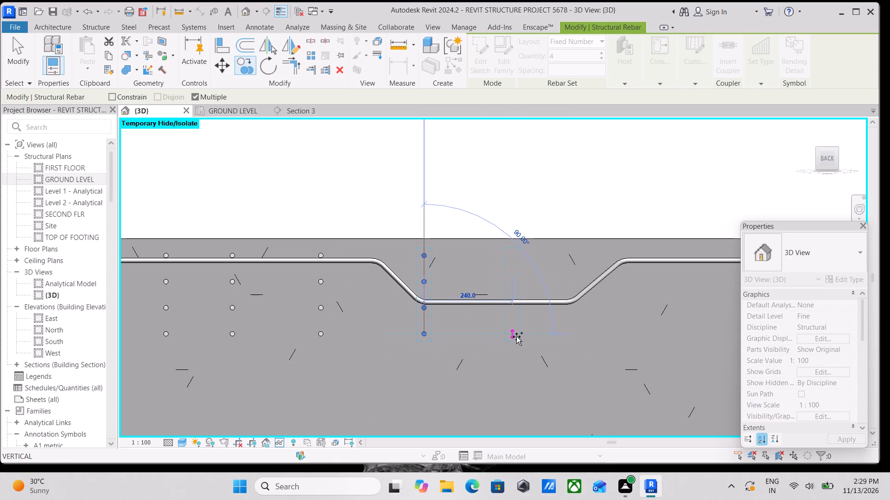
pyautogui.click(526, 337)
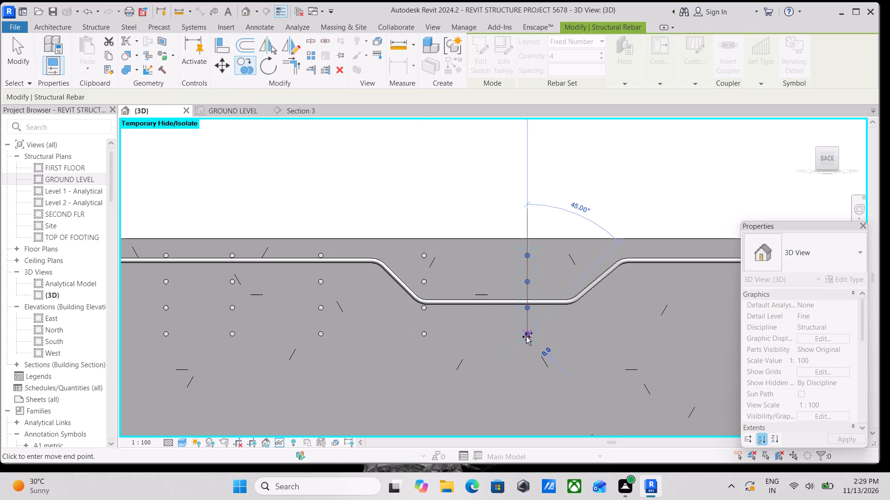
pyautogui.moveTo(526, 337); pyautogui.dragTo(477, 337, button='middle')
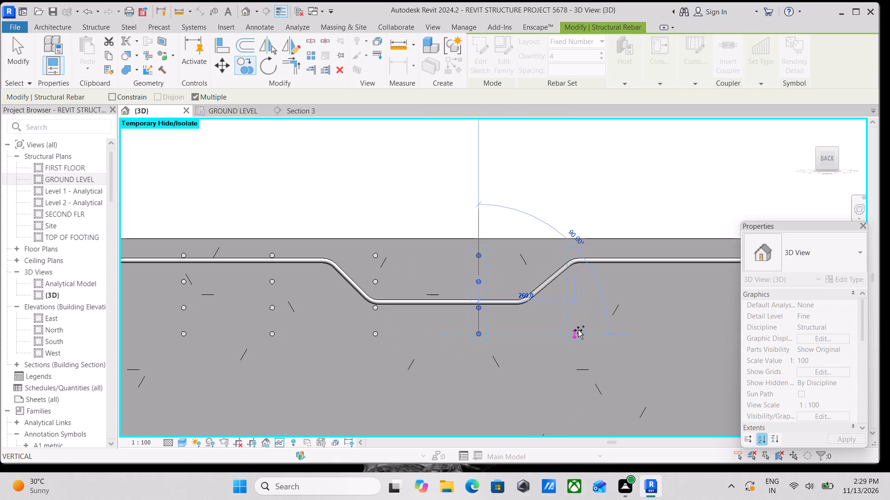
pyautogui.click(584, 330)
pyautogui.moveTo(584, 330); pyautogui.dragTo(446, 332, button='middle')
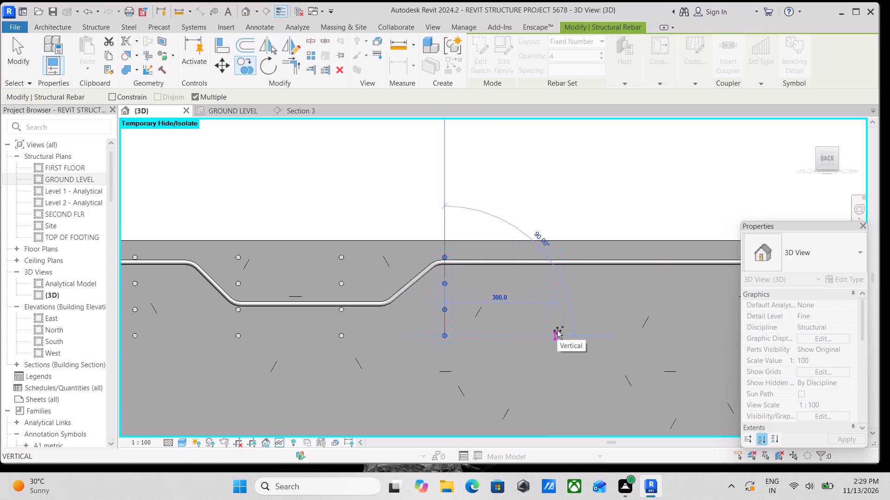
pyautogui.click(547, 332)
# Place three more evenly spaced copies of the M_00 set up to the existing set near grid 3, and finish copying.
pyautogui.scroll(-4, 547, 332)
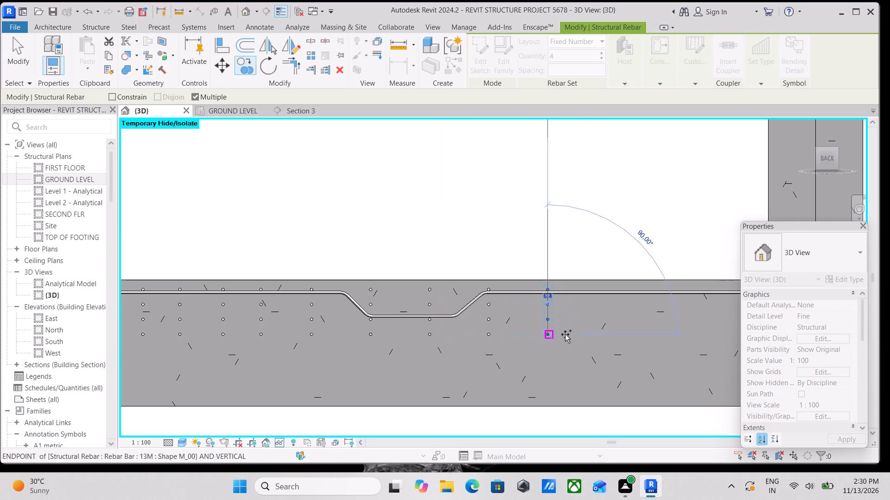
pyautogui.scroll(-4, 573, 334)
pyautogui.moveTo(573, 334); pyautogui.dragTo(498, 344, button='middle')
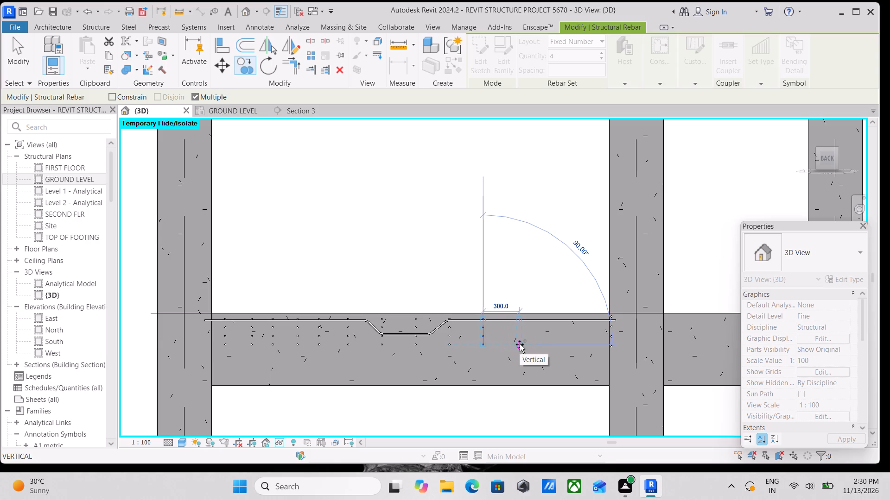
pyautogui.click(517, 344)
pyautogui.scroll(6, 517, 344)
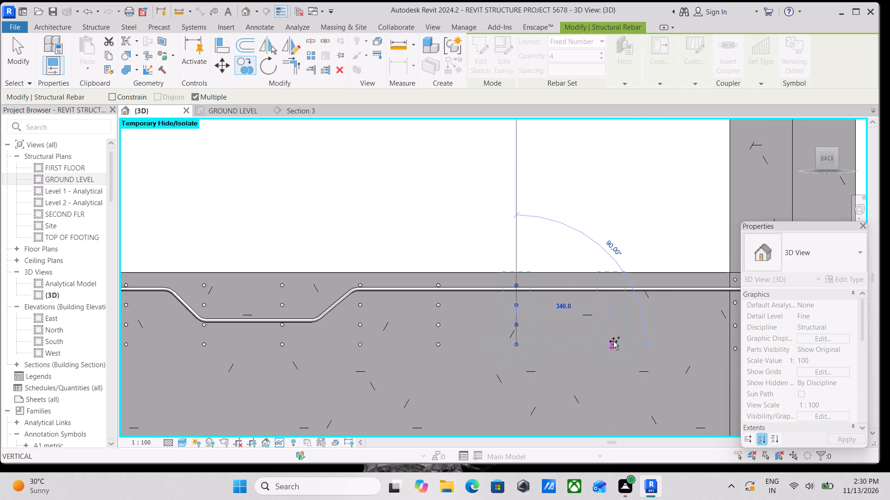
pyautogui.click(592, 345)
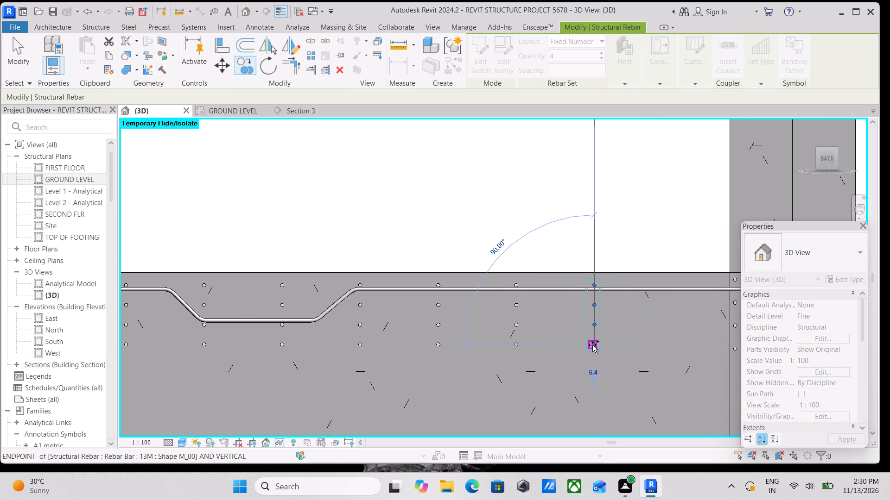
pyautogui.moveTo(592, 345); pyautogui.dragTo(525, 347, button='middle')
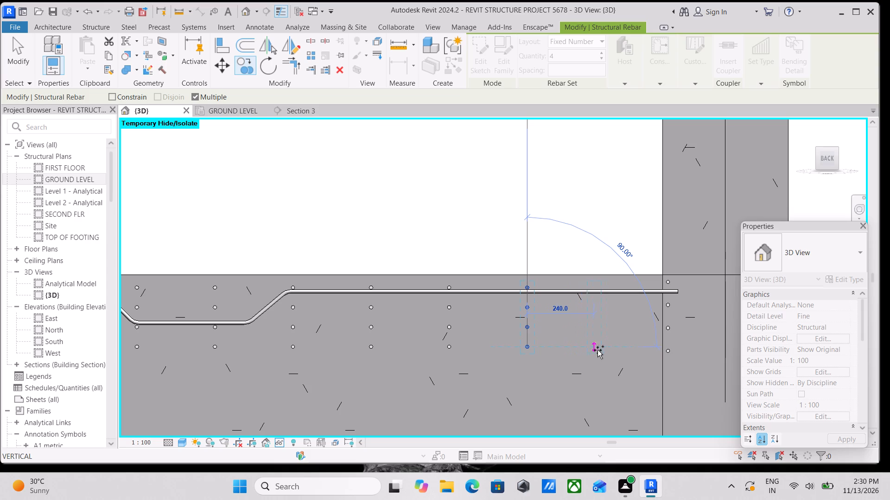
pyautogui.click(605, 350)
pyautogui.scroll(-3, 605, 350)
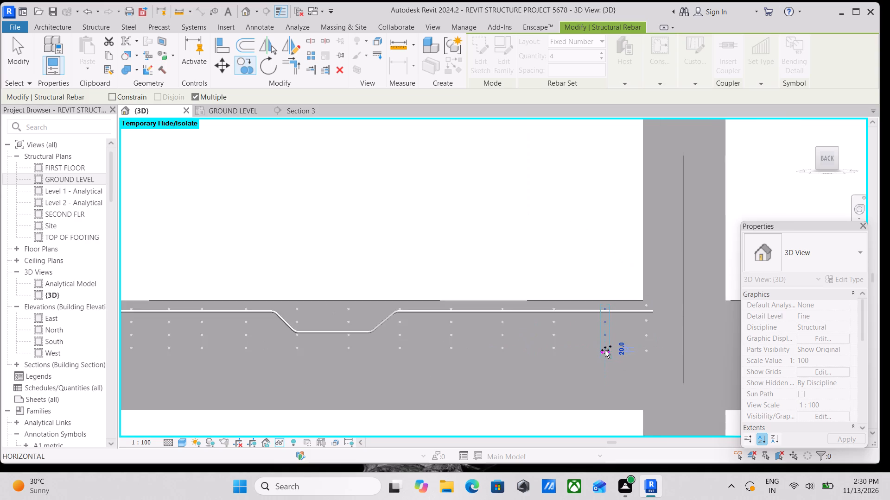
pyautogui.press('Escape')
pyautogui.press('Escape')
pyautogui.scroll(-4, 640, 348)
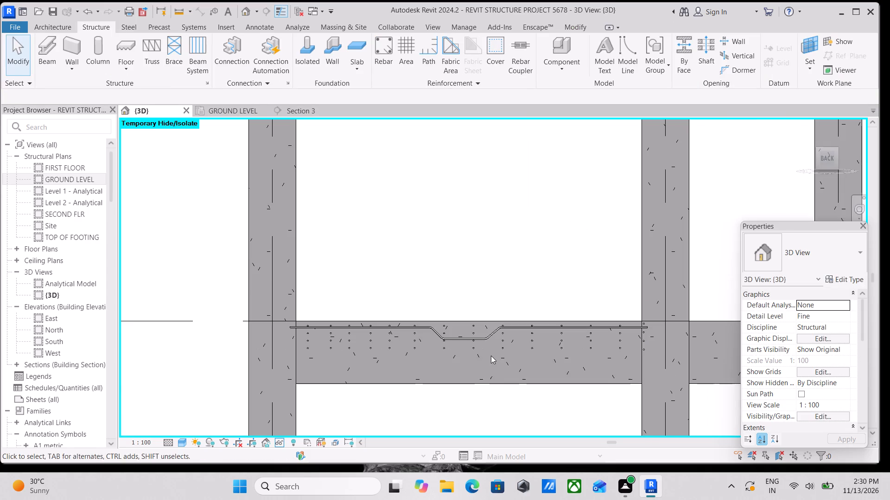
# Examine how the copied M_00 sets cross the cranked bars in the first-floor corner slab, looking from above and close up.
pyautogui.keyDown('shift'); pyautogui.moveTo(491, 356); pyautogui.dragTo(503, 445, button='middle'); pyautogui.keyUp('shift')
pyautogui.keyDown('shift'); pyautogui.scroll(-1, 523, 402); pyautogui.keyUp('shift')
pyautogui.keyDown('shift'); pyautogui.scroll(1, 503, 445); pyautogui.keyUp('shift')
pyautogui.scroll(-1, 521, 394)
pyautogui.moveTo(521, 394); pyautogui.dragTo(527, 406, button='middle')
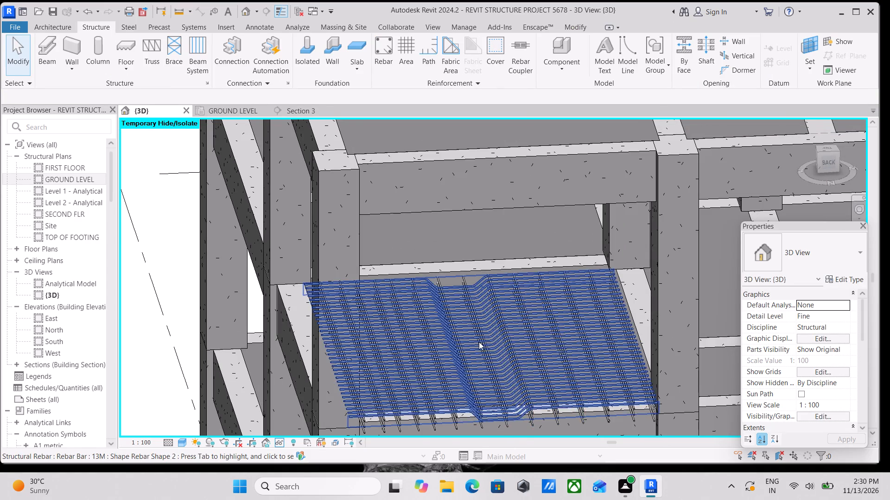
pyautogui.scroll(3, 479, 342)
pyautogui.scroll(6, 427, 358)
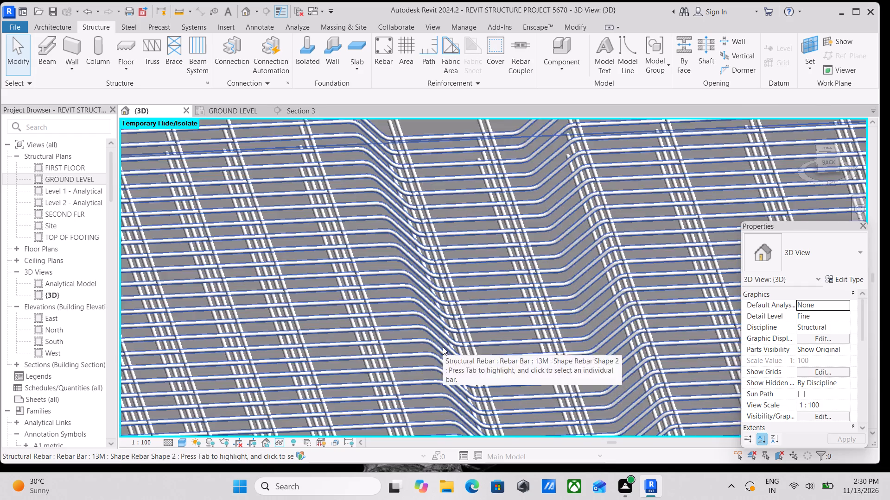
pyautogui.scroll(2, 443, 347)
pyautogui.scroll(-12, 443, 347)
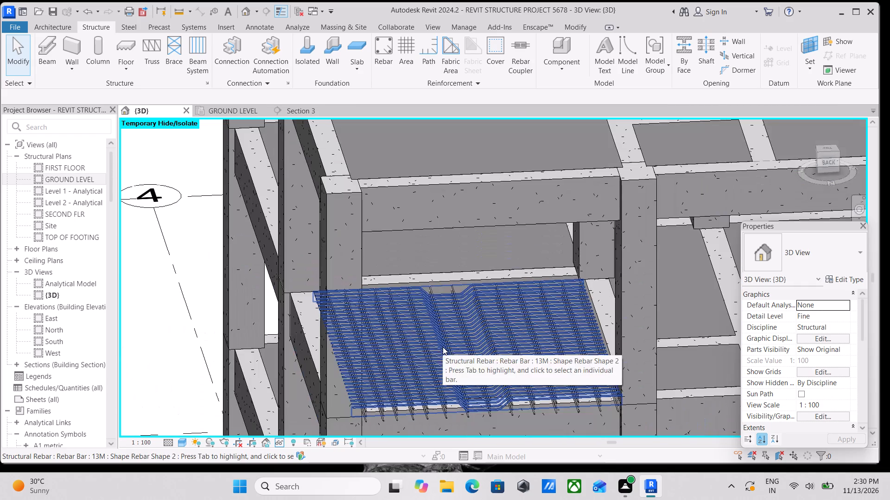
pyautogui.scroll(7, 464, 279)
pyautogui.scroll(2, 424, 282)
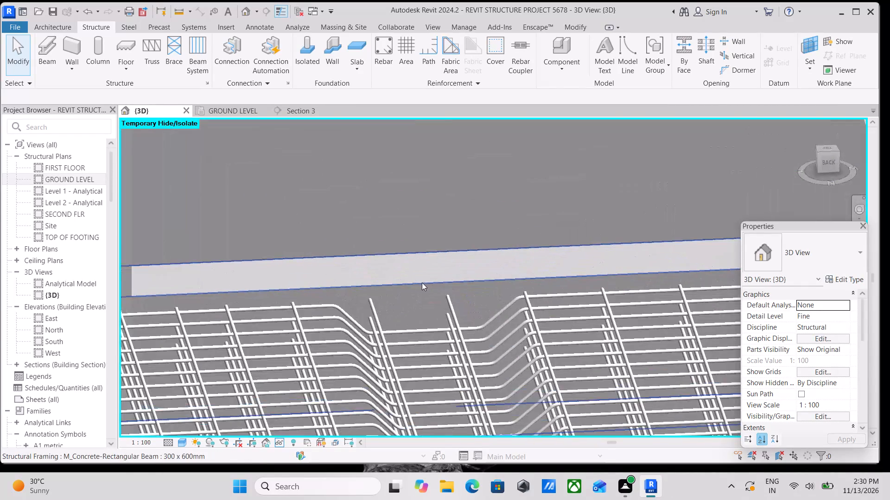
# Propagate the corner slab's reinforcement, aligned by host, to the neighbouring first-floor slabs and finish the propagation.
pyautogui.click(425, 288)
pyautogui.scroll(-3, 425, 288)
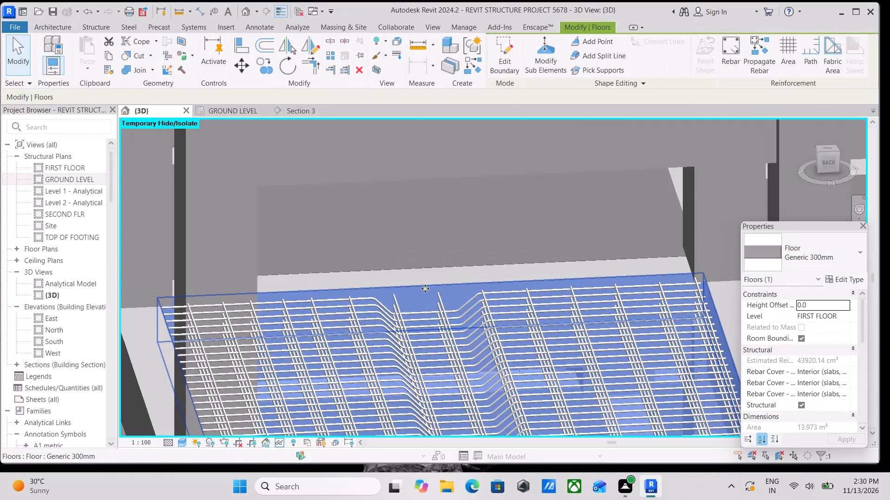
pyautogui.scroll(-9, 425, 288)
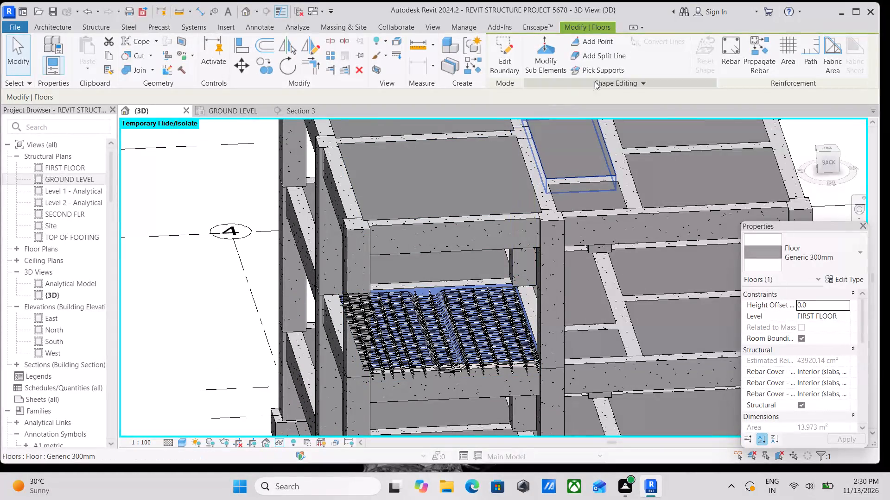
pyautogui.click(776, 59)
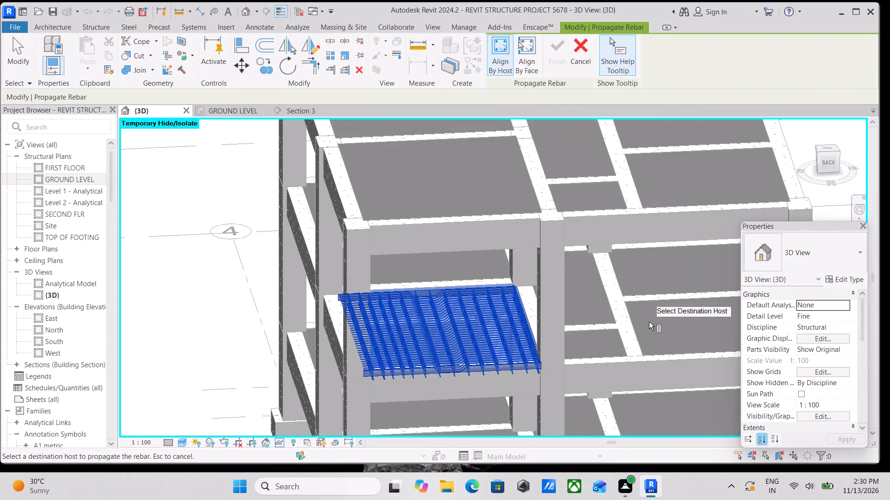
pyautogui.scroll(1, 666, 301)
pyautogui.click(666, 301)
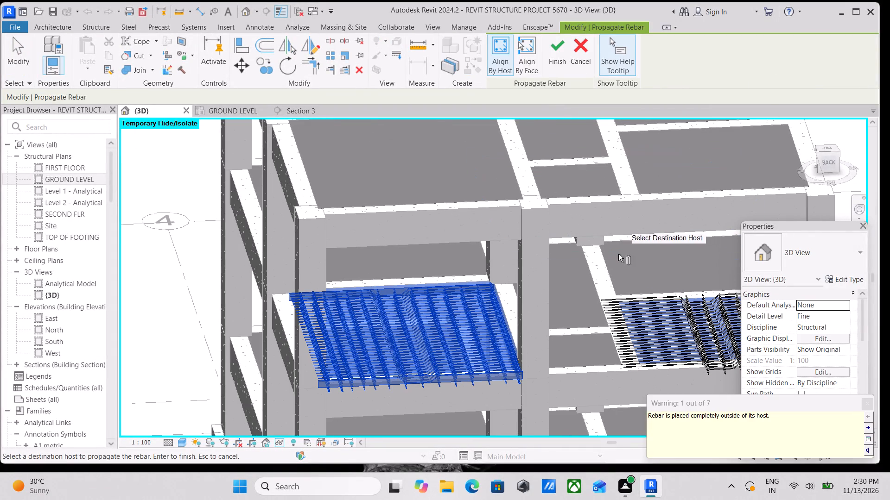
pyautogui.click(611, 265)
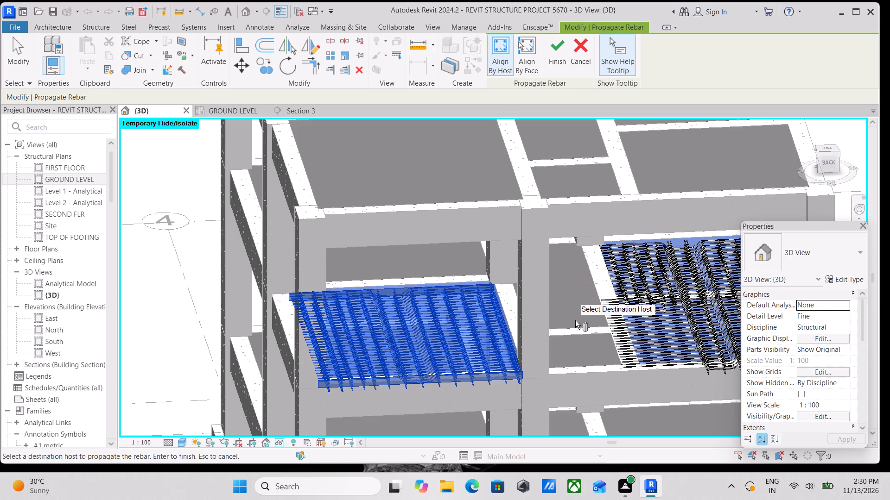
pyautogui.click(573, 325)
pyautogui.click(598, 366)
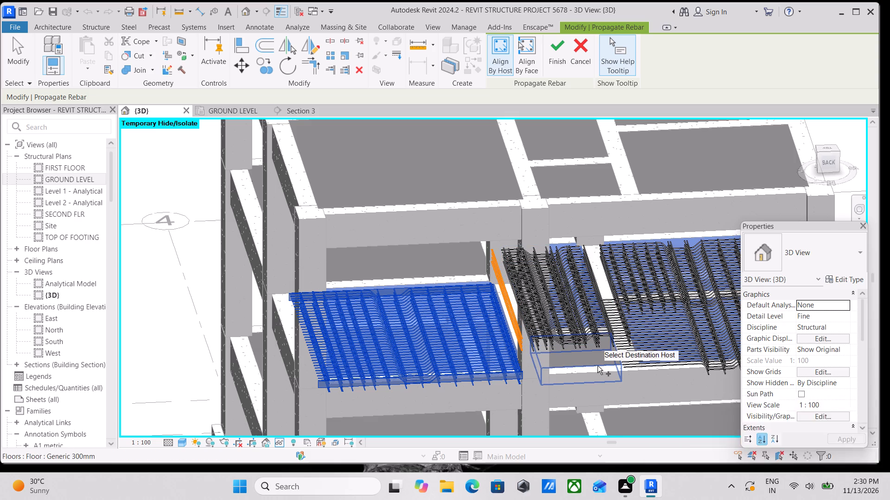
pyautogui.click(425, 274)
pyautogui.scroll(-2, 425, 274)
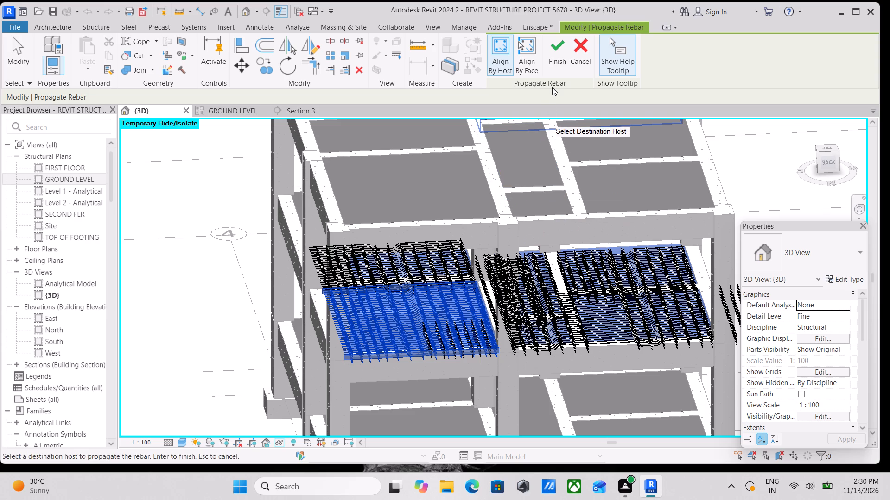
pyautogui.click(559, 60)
# Examine from several sides how the propagated bars sit in the neighbouring first-floor slabs and around the beams and columns.
pyautogui.scroll(-1, 534, 317)
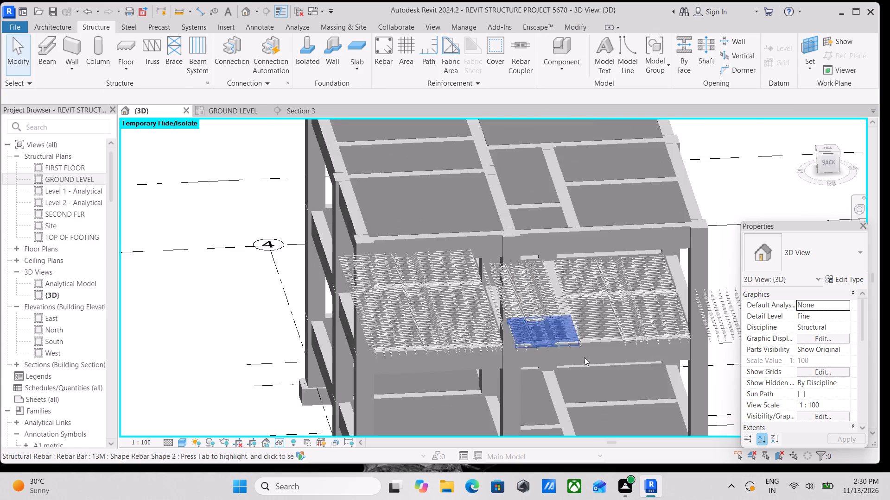
pyautogui.keyDown('shift'); pyautogui.moveTo(585, 357); pyautogui.dragTo(484, 360, button='middle'); pyautogui.keyUp('shift')
pyautogui.keyDown('shift'); pyautogui.moveTo(580, 343); pyautogui.dragTo(727, 369, button='middle'); pyautogui.keyUp('shift')
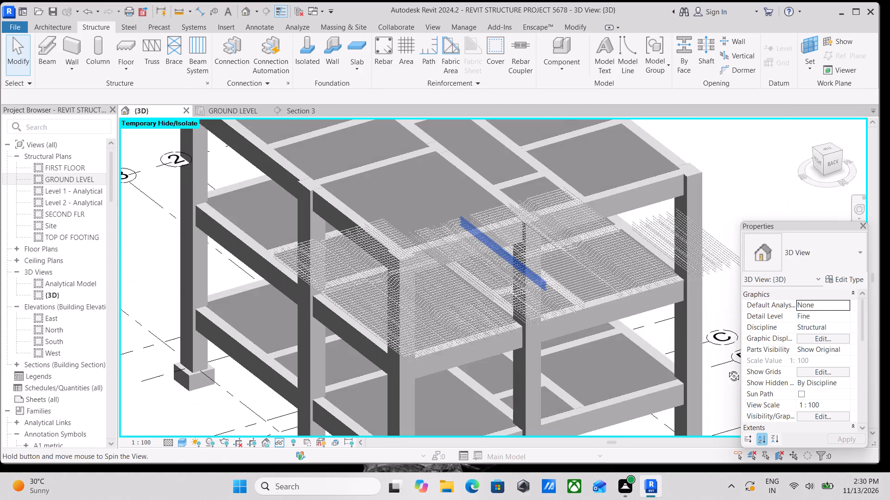
pyautogui.keyDown('shift'); pyautogui.moveTo(727, 369); pyautogui.dragTo(718, 372, button='middle'); pyautogui.keyUp('shift')
pyautogui.moveTo(400, 330); pyautogui.dragTo(411, 328, button='middle')
pyautogui.keyDown('shift'); pyautogui.moveTo(583, 324); pyautogui.dragTo(483, 334, button='middle'); pyautogui.keyUp('shift')
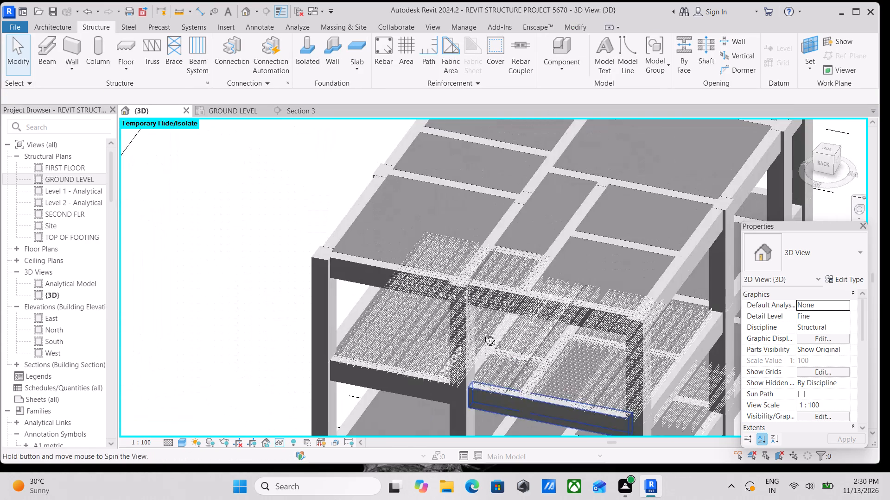
pyautogui.keyDown('shift'); pyautogui.moveTo(483, 334); pyautogui.dragTo(307, 234, button='middle'); pyautogui.keyUp('shift')
pyautogui.keyDown('shift'); pyautogui.moveTo(276, 279); pyautogui.dragTo(226, 310, button='middle'); pyautogui.keyUp('shift')
pyautogui.scroll(-3, 226, 310)
pyautogui.moveTo(391, 312); pyautogui.dragTo(666, 334, button='middle')
pyautogui.scroll(2, 598, 358)
pyautogui.scroll(3, 246, 406)
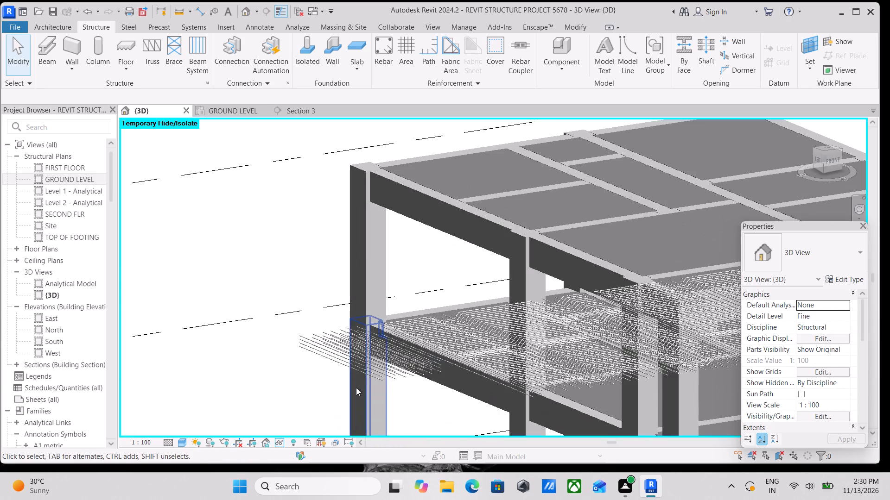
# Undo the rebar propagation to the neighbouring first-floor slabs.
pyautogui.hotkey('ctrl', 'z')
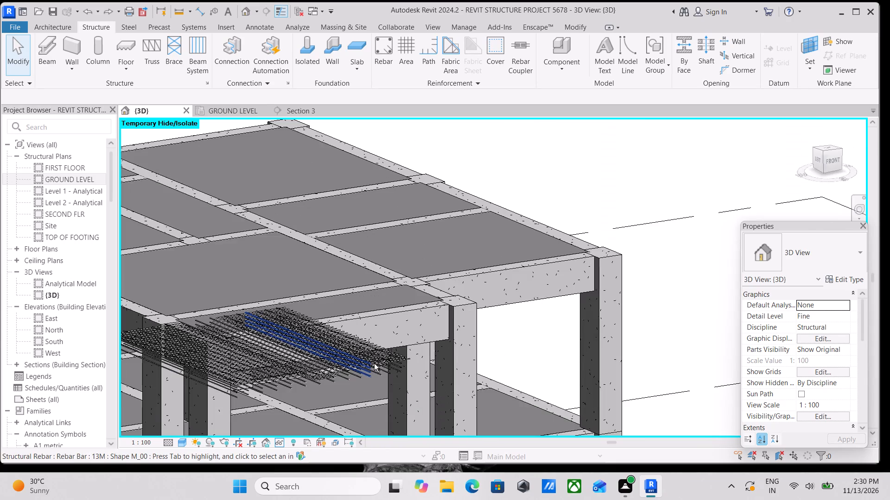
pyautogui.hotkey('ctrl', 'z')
# Examine the first-floor corner slab's reinforcement and the surrounding frame from all sides, both close up and as a whole.
pyautogui.scroll(-20, 374, 363)
pyautogui.scroll(-2, 374, 363)
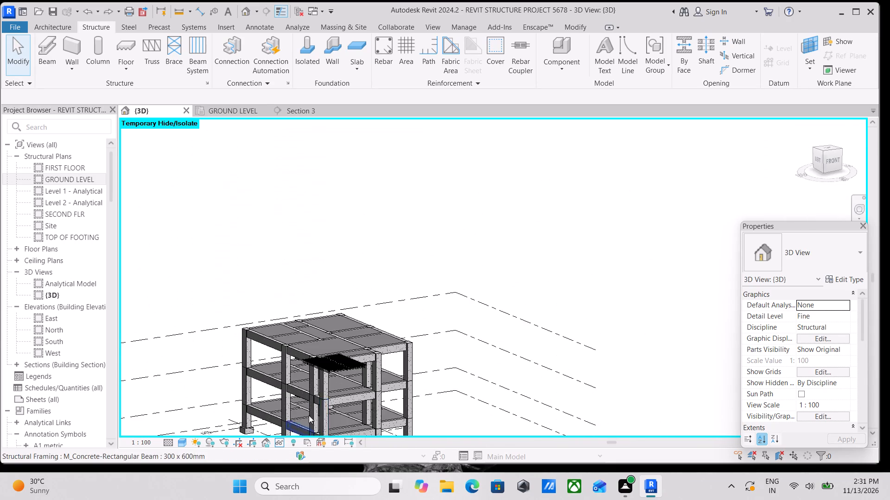
pyautogui.keyDown('shift'); pyautogui.moveTo(321, 412); pyautogui.dragTo(636, 434, button='middle'); pyautogui.keyUp('shift')
pyautogui.keyDown('shift'); pyautogui.moveTo(555, 417); pyautogui.dragTo(530, 385, button='middle'); pyautogui.keyUp('shift')
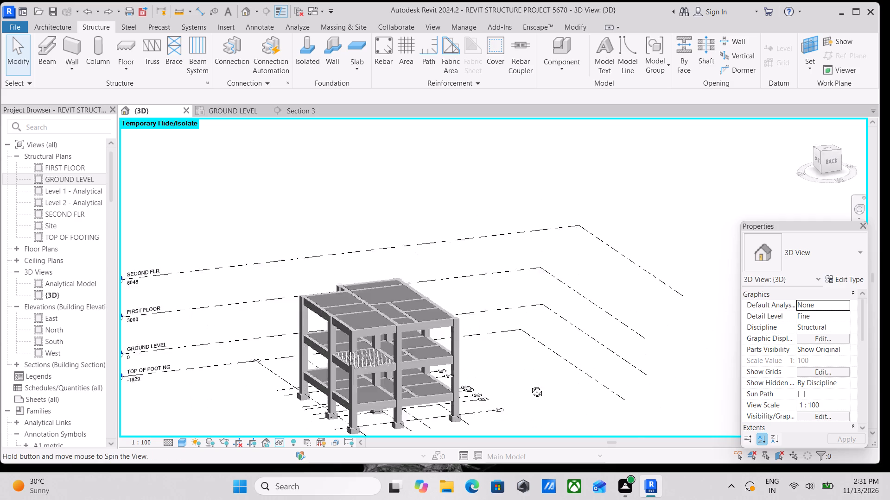
pyautogui.keyDown('shift'); pyautogui.moveTo(530, 385); pyautogui.dragTo(331, 337, button='middle'); pyautogui.keyUp('shift')
pyautogui.scroll(-1, 330, 337)
pyautogui.moveTo(386, 345); pyautogui.dragTo(545, 455, button='middle')
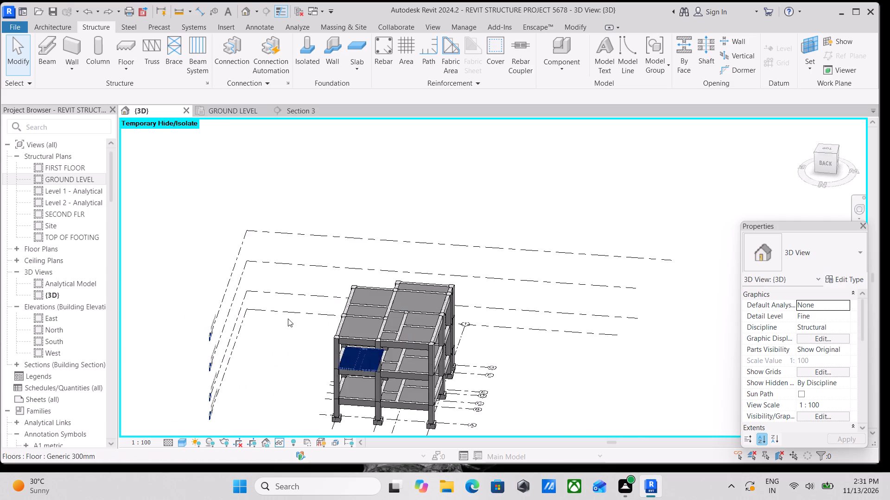
pyautogui.scroll(4, 288, 319)
pyautogui.scroll(3, 456, 330)
pyautogui.keyDown('shift'); pyautogui.moveTo(449, 346); pyautogui.dragTo(640, 309, button='middle'); pyautogui.keyUp('shift')
pyautogui.scroll(-4, 470, 327)
pyautogui.keyDown('shift'); pyautogui.moveTo(350, 341); pyautogui.dragTo(346, 339, button='middle'); pyautogui.keyUp('shift')
pyautogui.scroll(-4, 346, 339)
pyautogui.keyDown('shift'); pyautogui.moveTo(304, 367); pyautogui.dragTo(372, 377, button='middle'); pyautogui.keyUp('shift')
pyautogui.keyDown('shift'); pyautogui.scroll(-1, 284, 344); pyautogui.keyUp('shift')
pyautogui.keyDown('shift'); pyautogui.scroll(3, 372, 377); pyautogui.keyUp('shift')
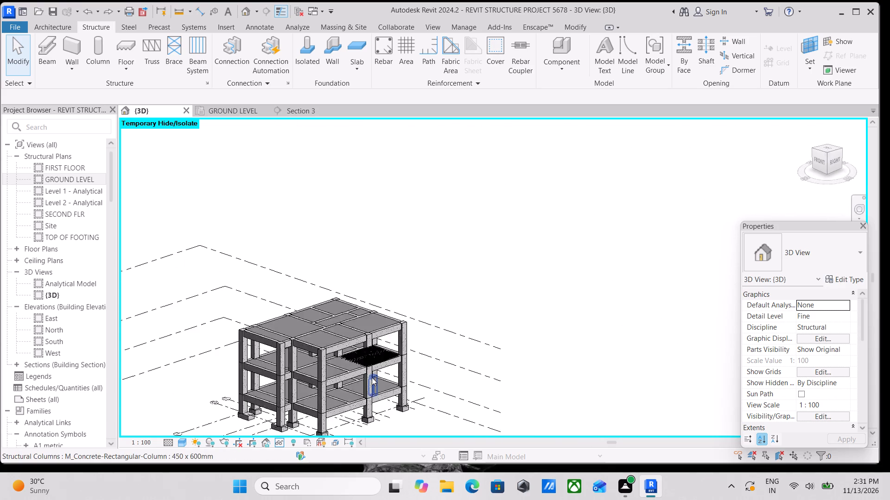
pyautogui.scroll(4, 372, 377)
pyautogui.scroll(4, 258, 377)
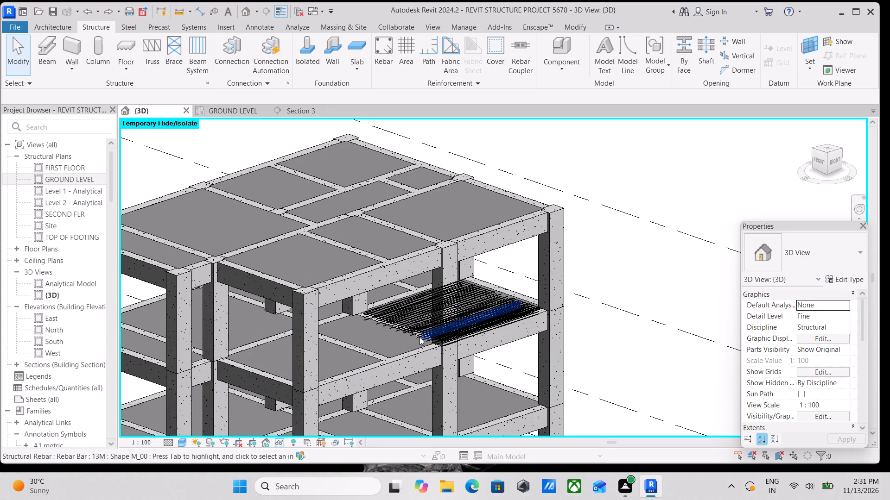
pyautogui.scroll(-8, 420, 337)
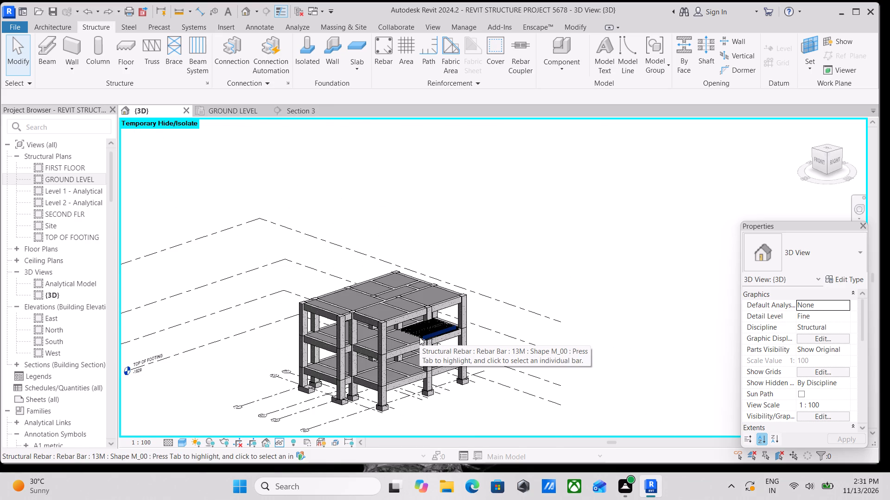
pyautogui.scroll(3, 420, 337)
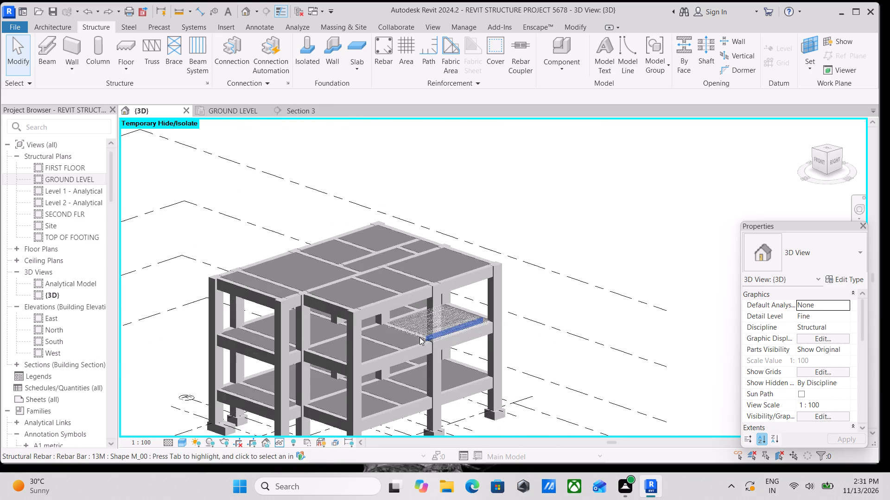
pyautogui.scroll(10, 420, 337)
pyautogui.moveTo(420, 337); pyautogui.dragTo(362, 391, button='middle')
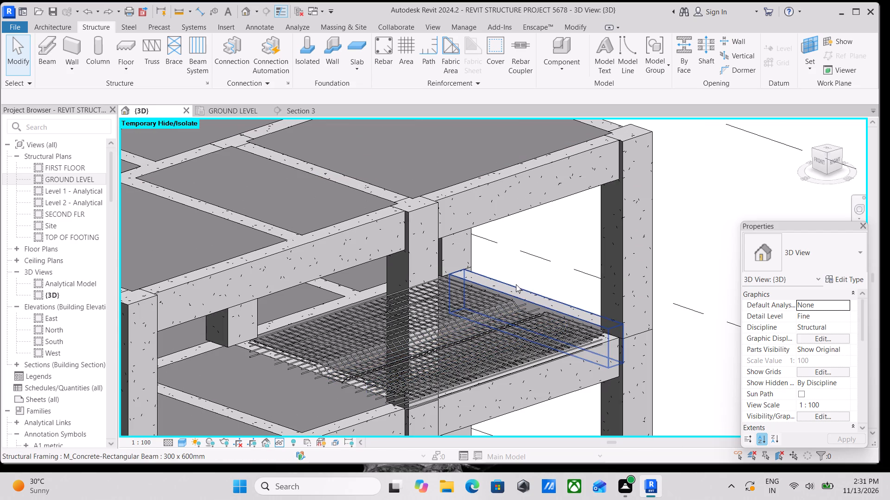
pyautogui.scroll(-9, 299, 331)
pyautogui.scroll(2, 299, 331)
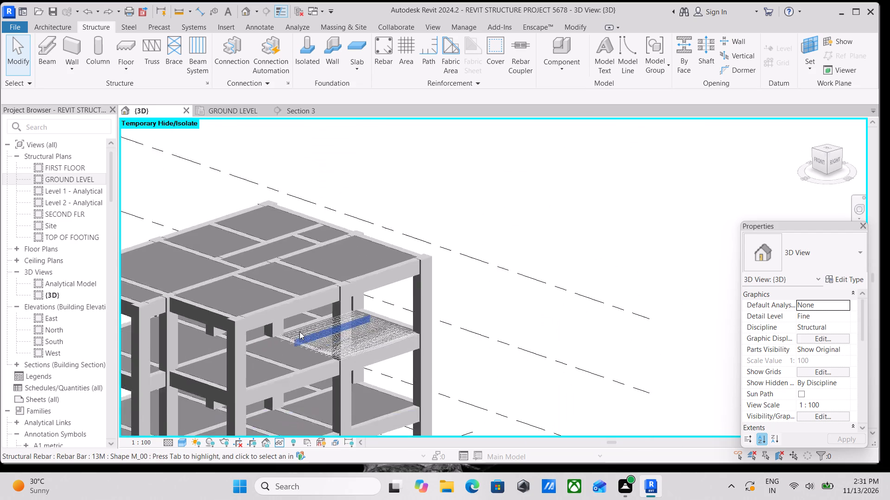
pyautogui.scroll(14, 299, 331)
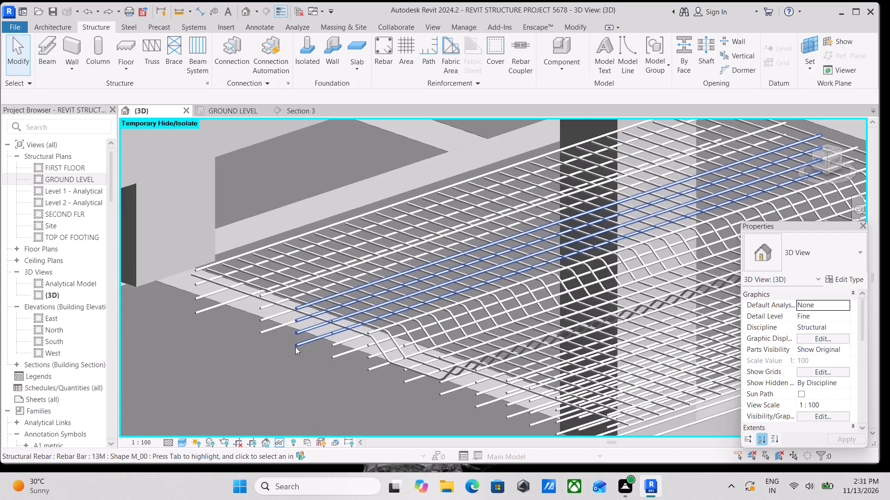
pyautogui.scroll(-20, 295, 347)
pyautogui.scroll(2, 210, 445)
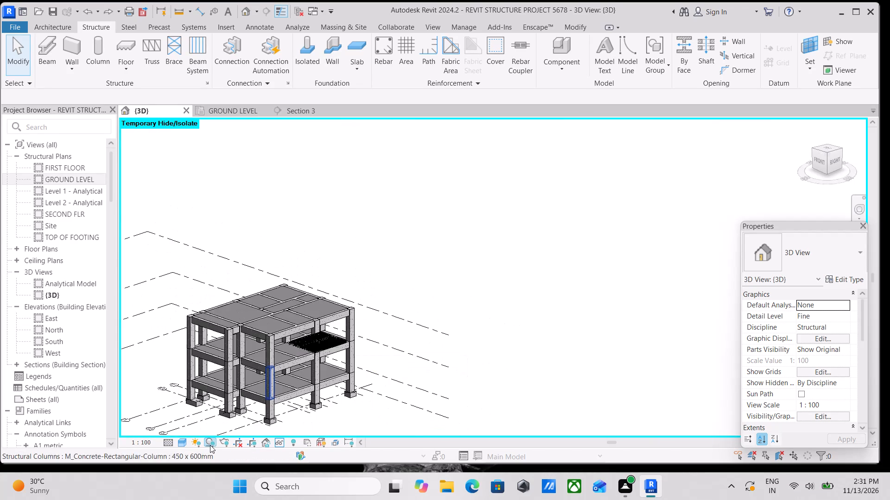
pyautogui.scroll(3, 210, 445)
pyautogui.scroll(9, 289, 397)
pyautogui.moveTo(269, 405); pyautogui.dragTo(321, 390, button='middle')
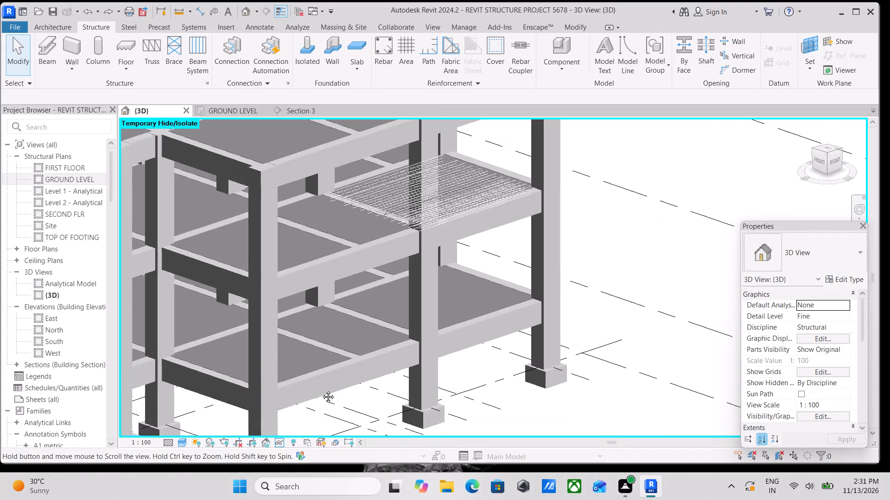
pyautogui.moveTo(321, 390); pyautogui.dragTo(357, 381, button='middle')
pyautogui.scroll(-1, 311, 390)
pyautogui.moveTo(322, 390); pyautogui.dragTo(415, 389, button='middle')
pyautogui.scroll(-4, 415, 389)
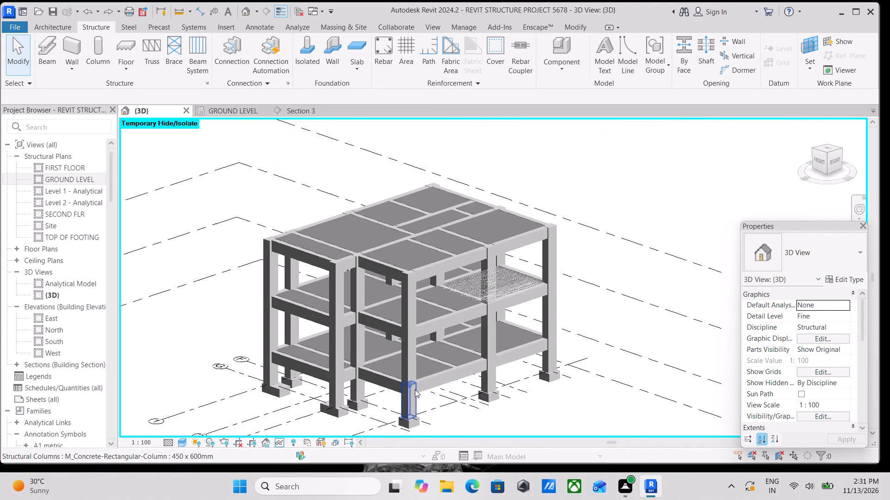
pyautogui.scroll(-3, 377, 383)
pyautogui.scroll(3, 377, 383)
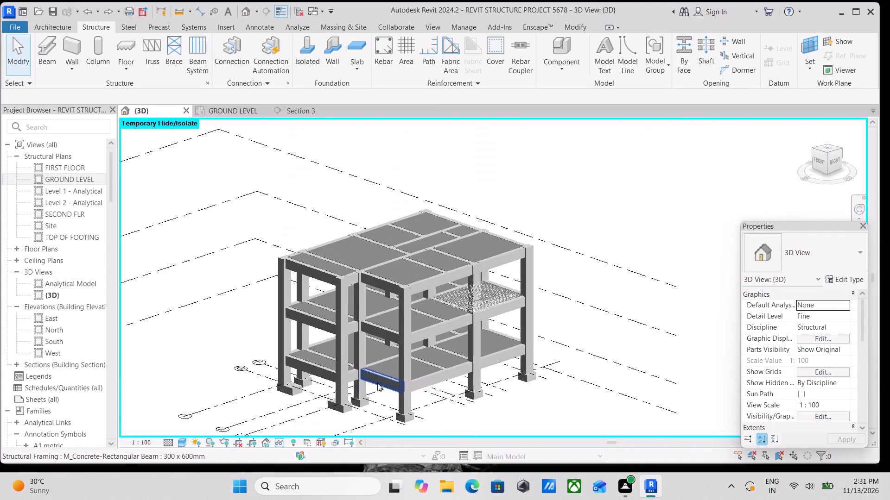
pyautogui.scroll(3, 377, 383)
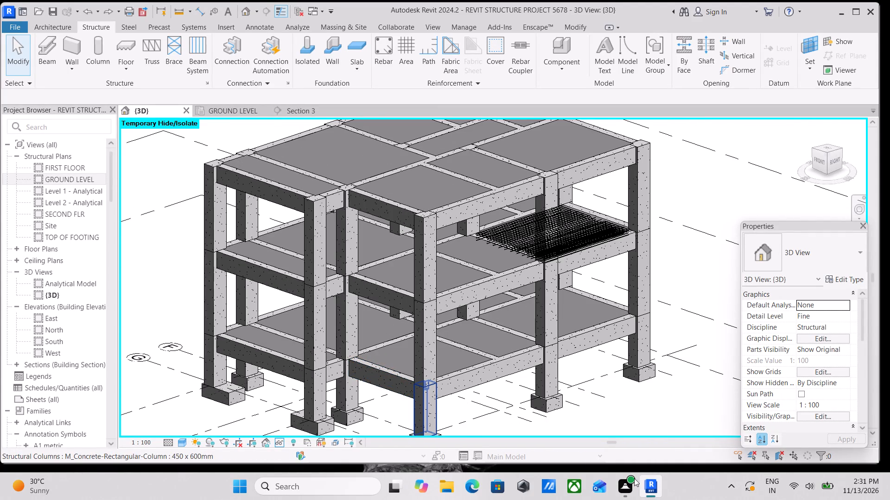
# Select all 13M rebar instances in the model and hide them temporarily in the 3D view.
pyautogui.scroll(-3, 534, 390)
pyautogui.scroll(-1, 461, 311)
pyautogui.moveTo(461, 311); pyautogui.dragTo(593, 281, button='middle')
pyautogui.moveTo(598, 309); pyautogui.dragTo(539, 275, button='middle')
pyautogui.scroll(-3, 539, 275)
pyautogui.scroll(6, 557, 294)
pyautogui.moveTo(560, 321); pyautogui.dragTo(508, 337, button='middle')
pyautogui.scroll(-3, 508, 337)
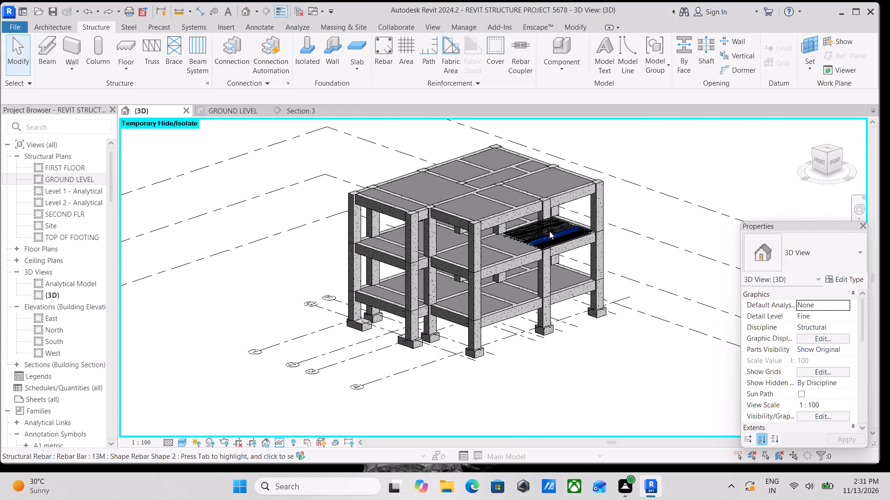
pyautogui.click(549, 231)
pyautogui.write('sa')
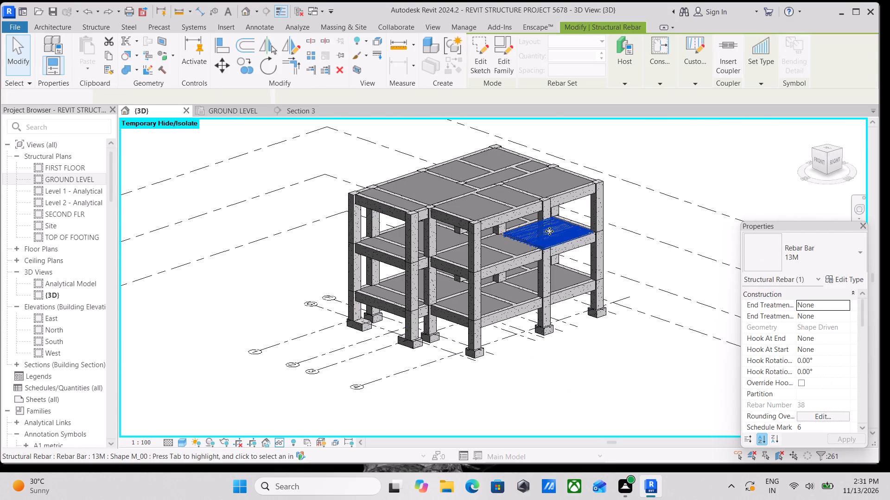
pyautogui.write('hh')
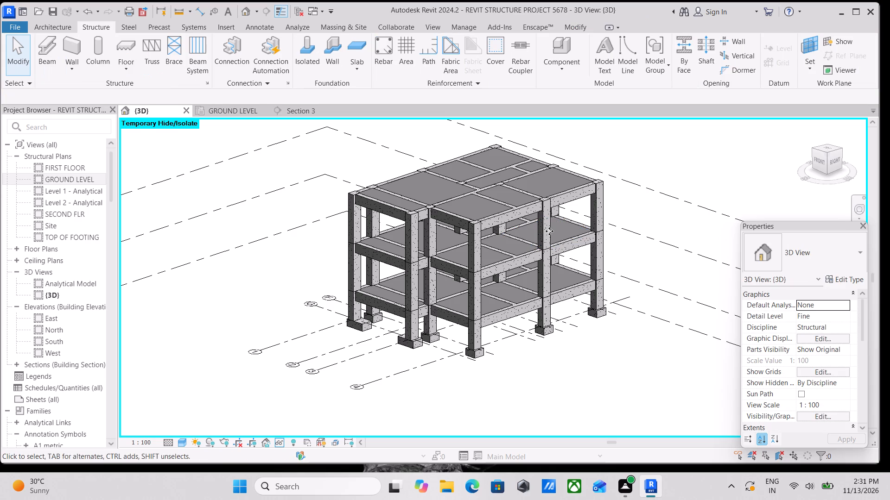
# View the frame squarely from its right side, with the lettered grid bubbles and level heads in view.
pyautogui.moveTo(578, 317); pyautogui.dragTo(490, 310, button='middle')
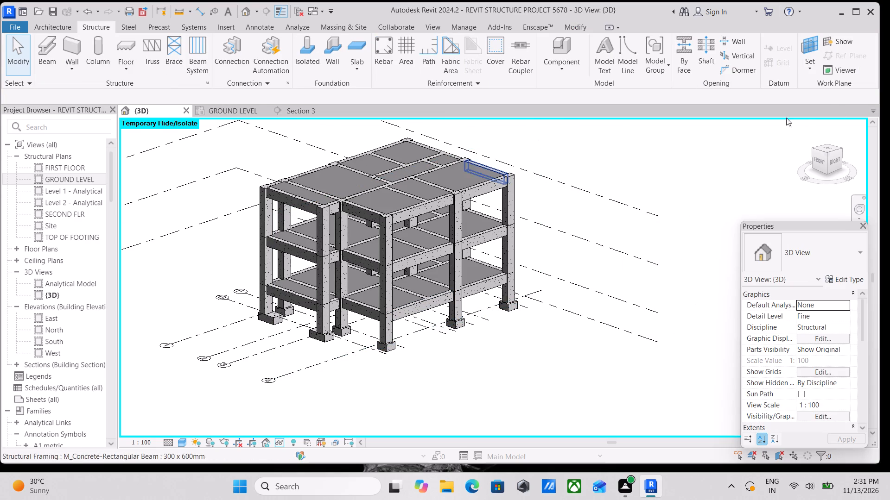
pyautogui.click(834, 163)
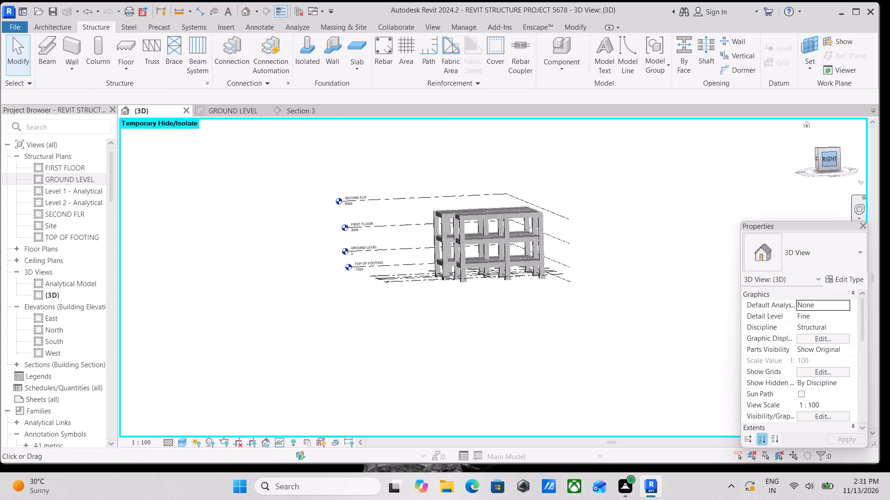
pyautogui.scroll(2, 576, 241)
pyautogui.scroll(3, 442, 246)
pyautogui.scroll(3, 398, 285)
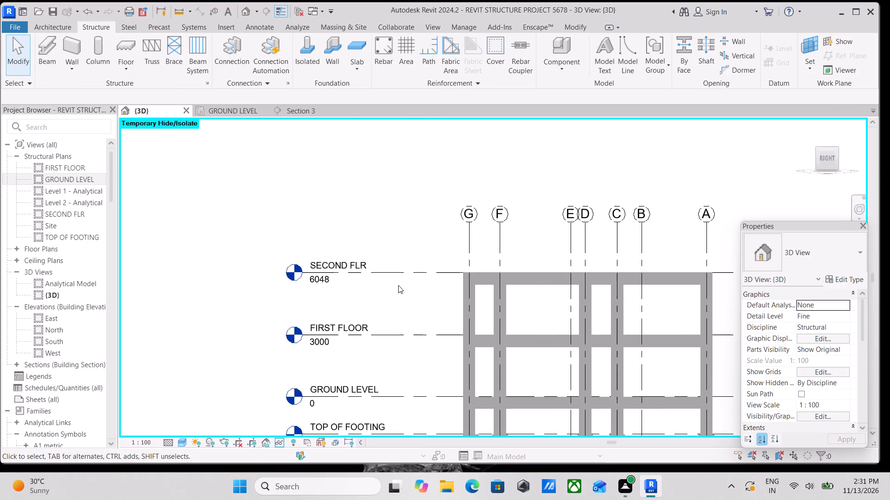
pyautogui.moveTo(398, 285); pyautogui.dragTo(337, 275, button='middle')
pyautogui.scroll(-3, 337, 275)
pyautogui.moveTo(337, 275); pyautogui.dragTo(344, 312, button='middle')
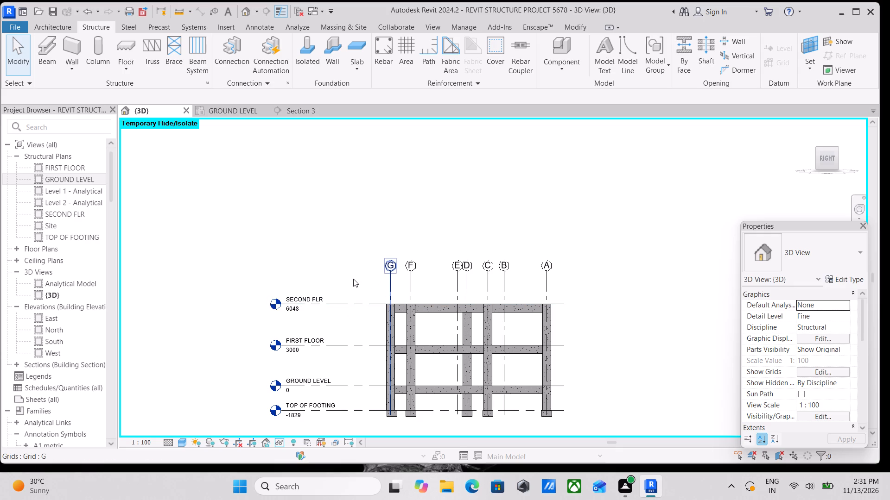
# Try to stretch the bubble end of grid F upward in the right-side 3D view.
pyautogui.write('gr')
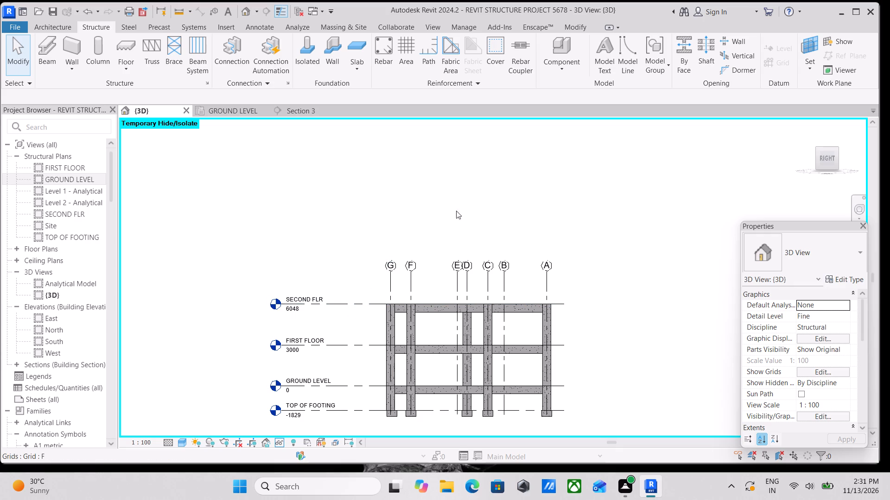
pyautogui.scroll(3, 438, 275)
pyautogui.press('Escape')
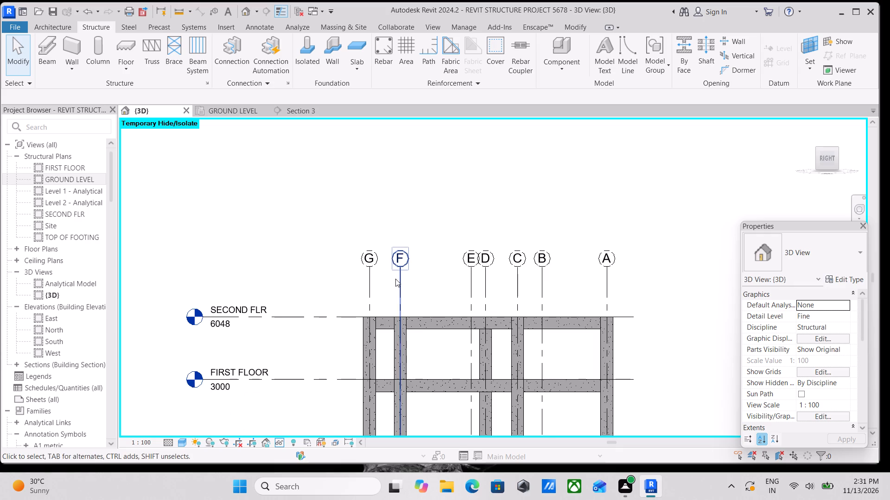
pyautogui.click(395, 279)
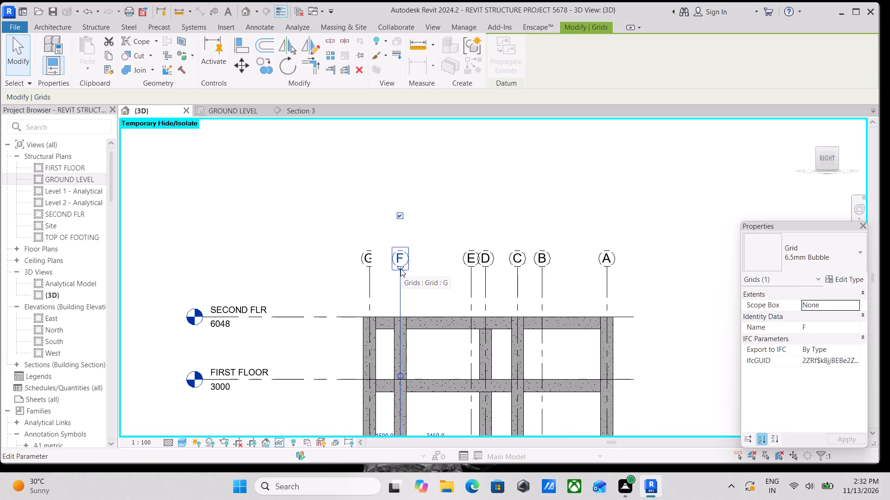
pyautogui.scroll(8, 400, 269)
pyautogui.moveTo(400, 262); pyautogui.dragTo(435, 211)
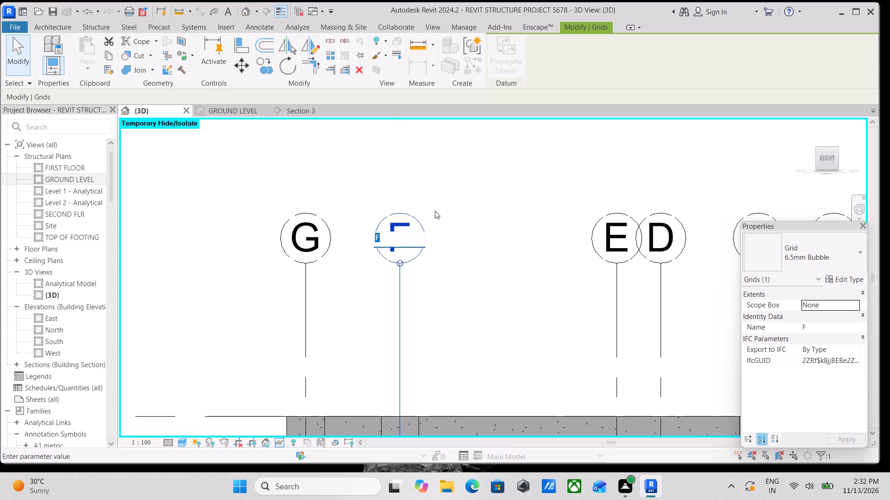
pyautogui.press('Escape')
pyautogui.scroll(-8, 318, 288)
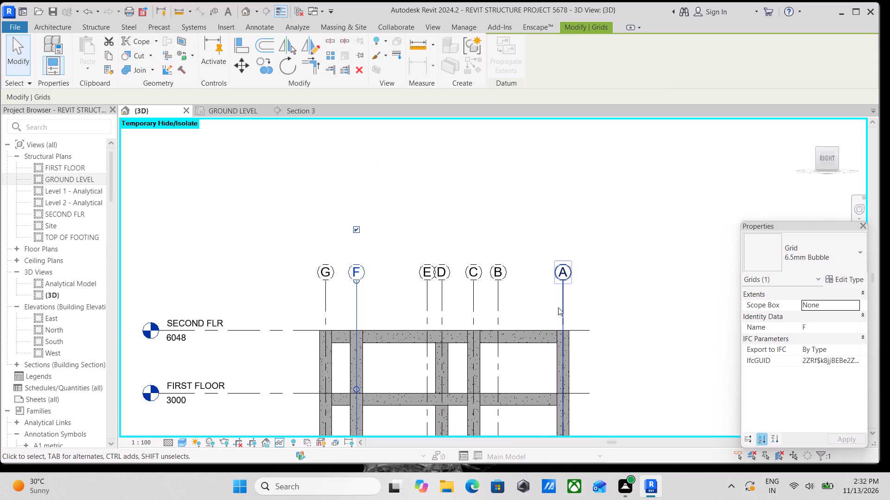
# Extend the bubble end of grid A upward, well above the other lettered grid bubbles.
pyautogui.click(558, 307)
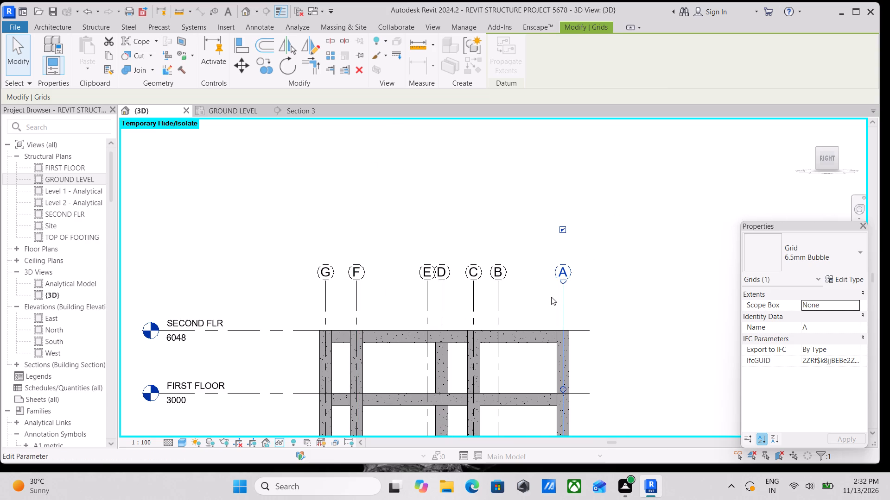
pyautogui.scroll(17, 551, 297)
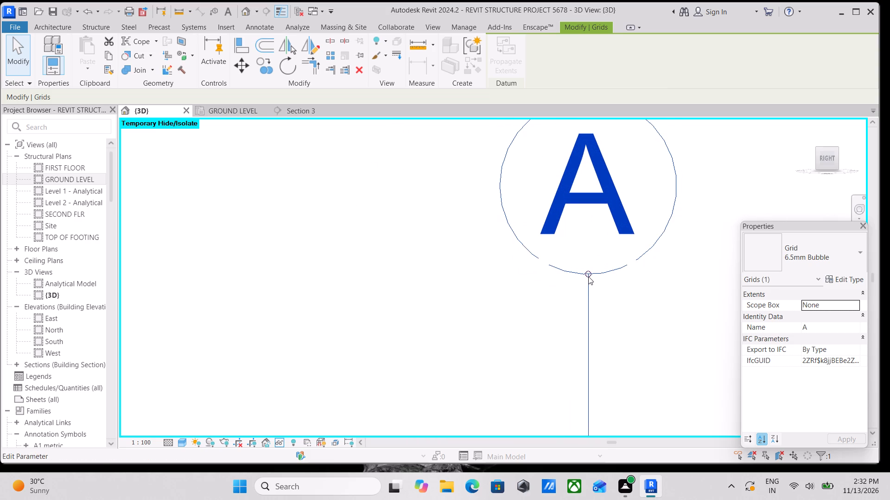
pyautogui.moveTo(586, 274); pyautogui.dragTo(601, 178)
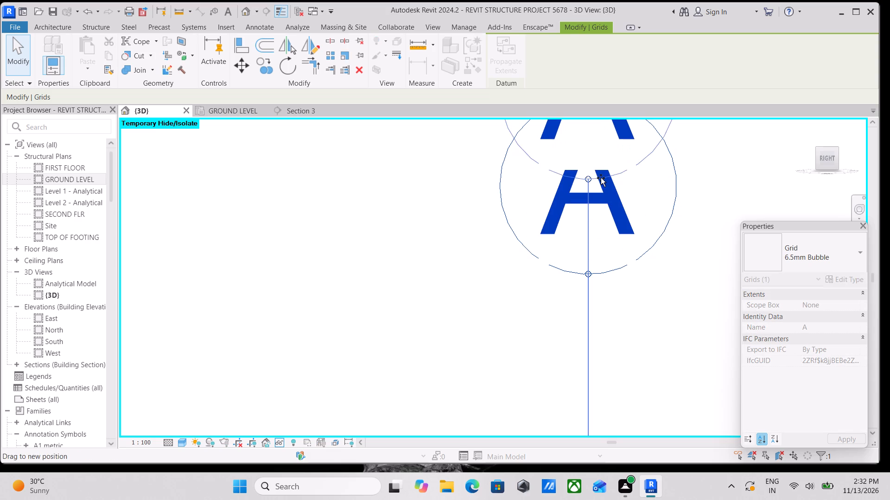
pyautogui.moveTo(601, 178); pyautogui.dragTo(600, 178)
pyautogui.scroll(-5, 600, 178)
pyautogui.scroll(-9, 635, 244)
pyautogui.moveTo(635, 244); pyautogui.dragTo(554, 250, button='middle')
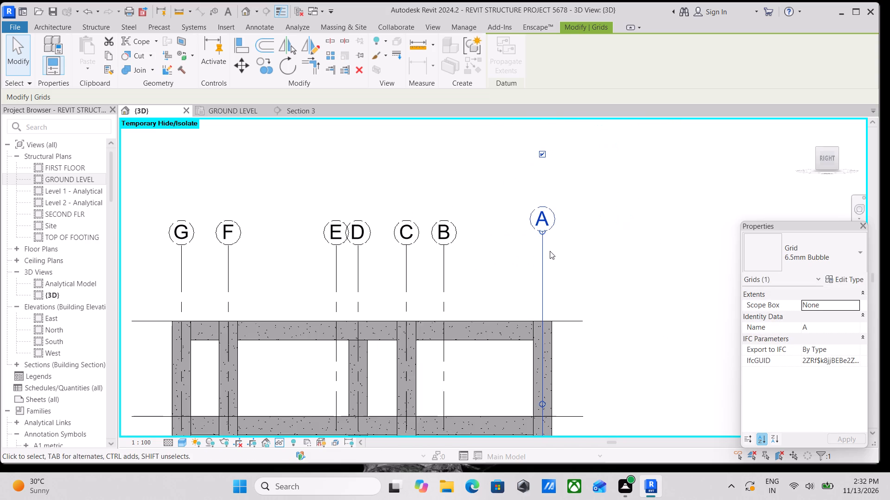
pyautogui.scroll(1, 550, 251)
pyautogui.scroll(-9, 552, 248)
pyautogui.moveTo(580, 240); pyautogui.dragTo(587, 361, button='middle')
pyautogui.scroll(20, 569, 345)
pyautogui.scroll(1, 569, 345)
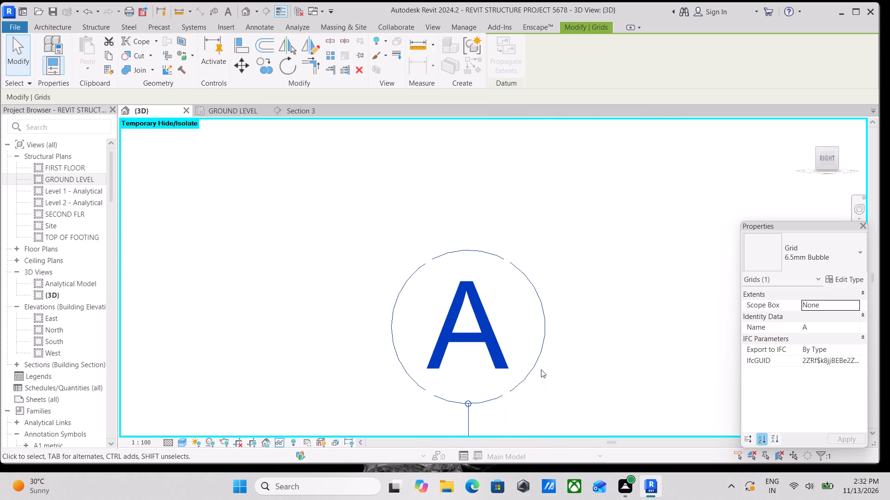
pyautogui.moveTo(470, 403); pyautogui.dragTo(470, 250)
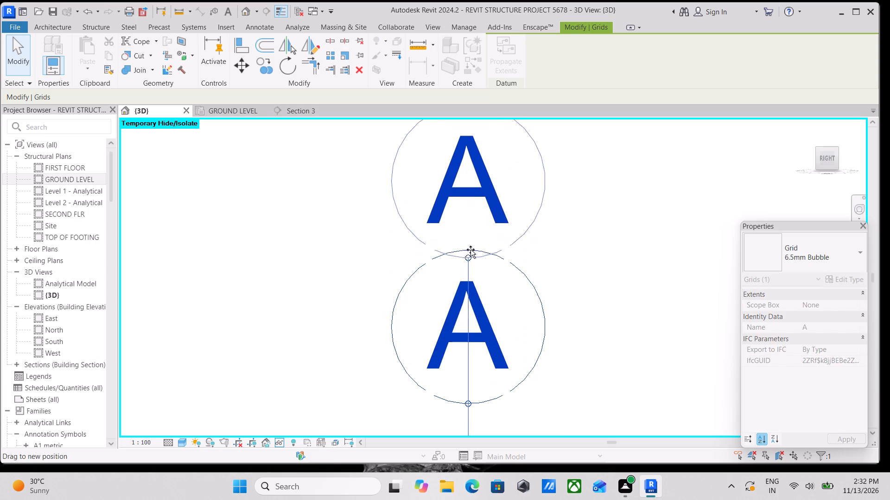
pyautogui.moveTo(470, 250); pyautogui.dragTo(499, 0)
pyautogui.scroll(-7, 509, 288)
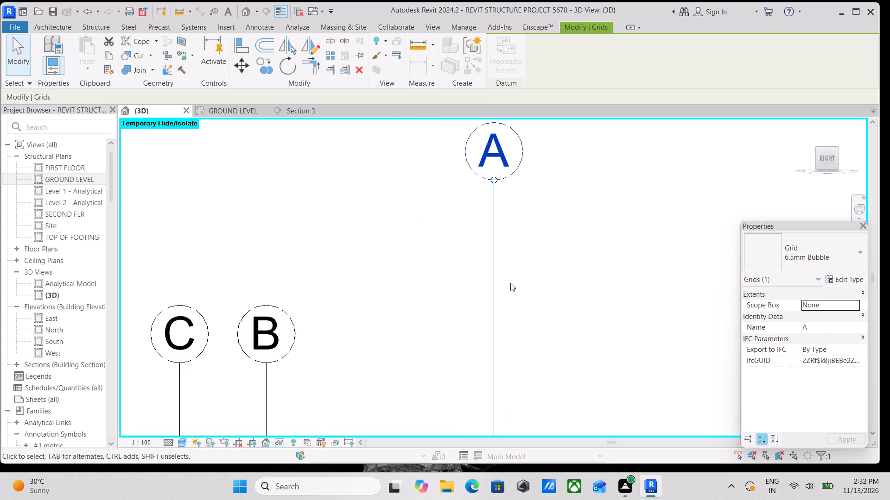
pyautogui.scroll(-9, 510, 283)
pyautogui.moveTo(465, 287); pyautogui.dragTo(625, 269, button='middle')
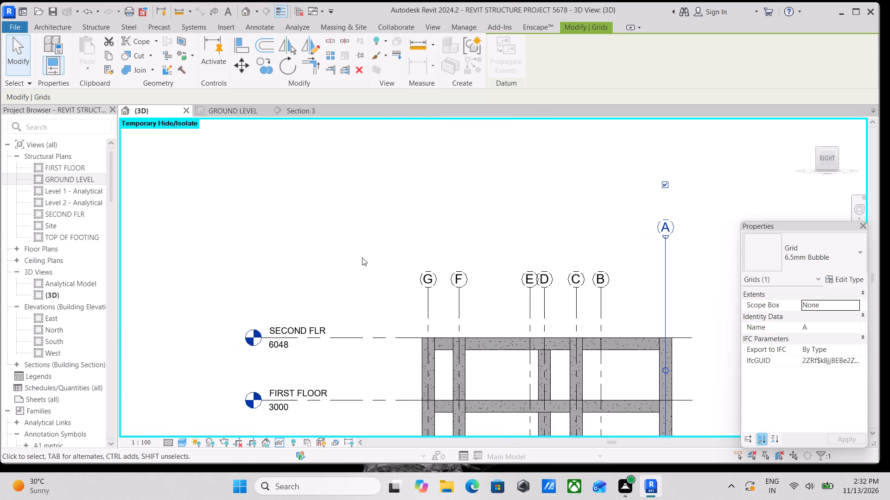
pyautogui.scroll(-1, 362, 257)
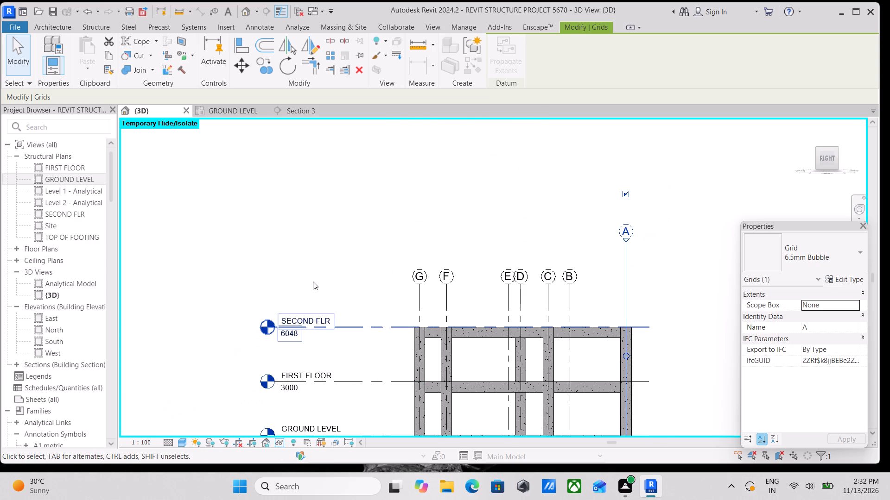
pyautogui.scroll(2, 312, 350)
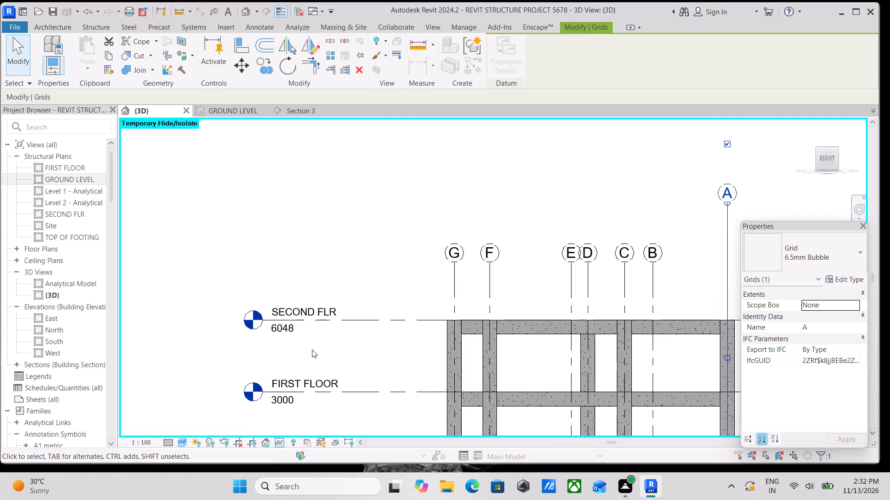
# In the North elevation, add two new levels above SECOND FLR, each picked from the level below with a 10' offset.
pyautogui.doubleClick(57, 330)
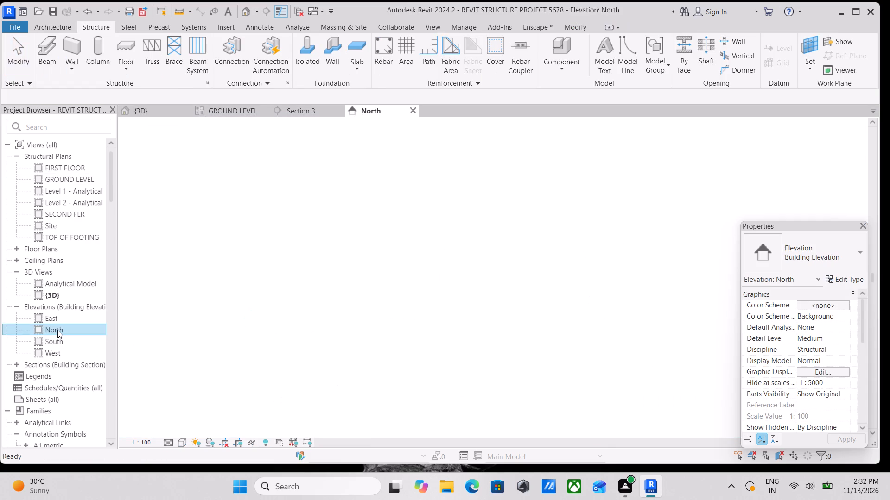
pyautogui.scroll(-2, 331, 357)
pyautogui.moveTo(339, 356); pyautogui.dragTo(372, 420, button='middle')
pyautogui.moveTo(225, 348); pyautogui.dragTo(254, 393, button='middle')
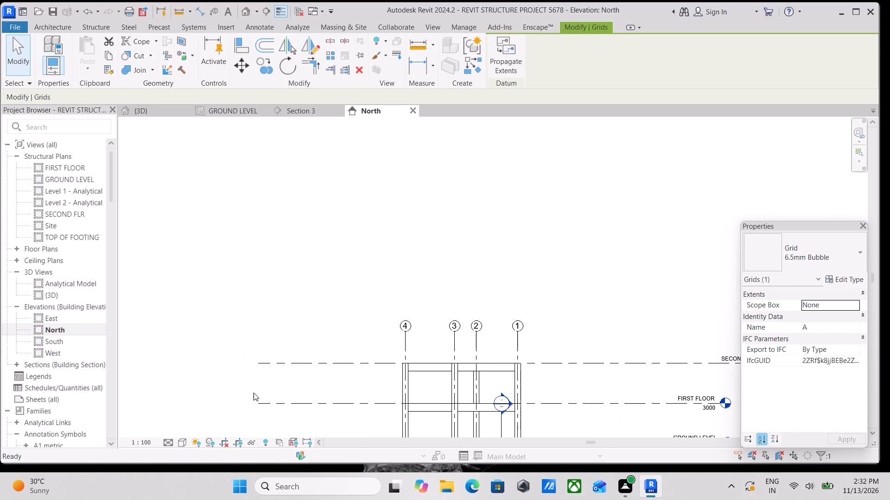
pyautogui.write('ll')
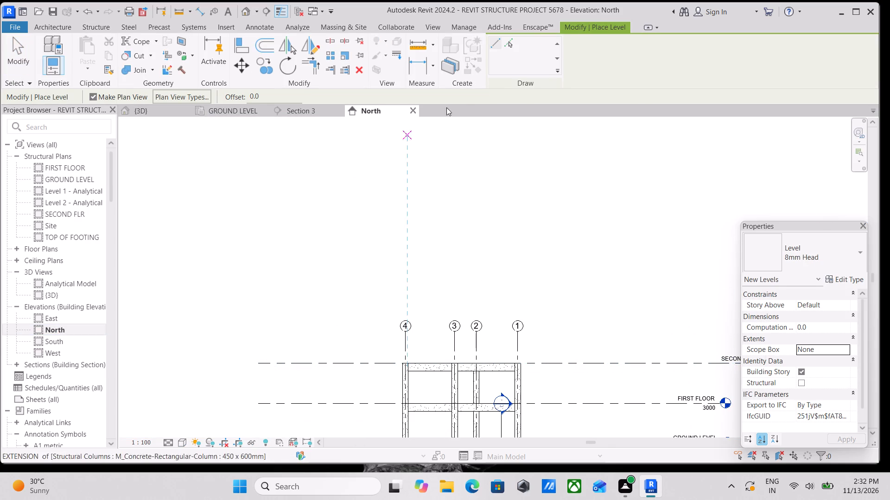
pyautogui.click(509, 42)
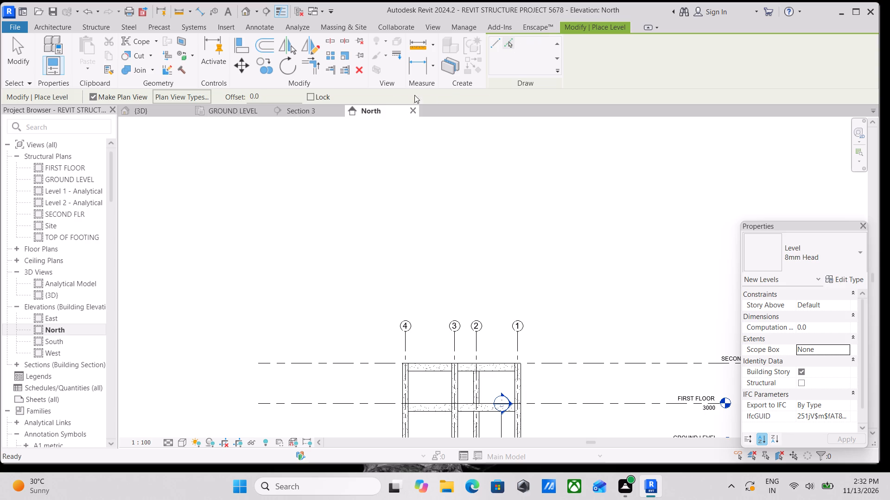
pyautogui.moveTo(291, 96); pyautogui.dragTo(133, 111)
pyautogui.write("10'")
pyautogui.press('Return')
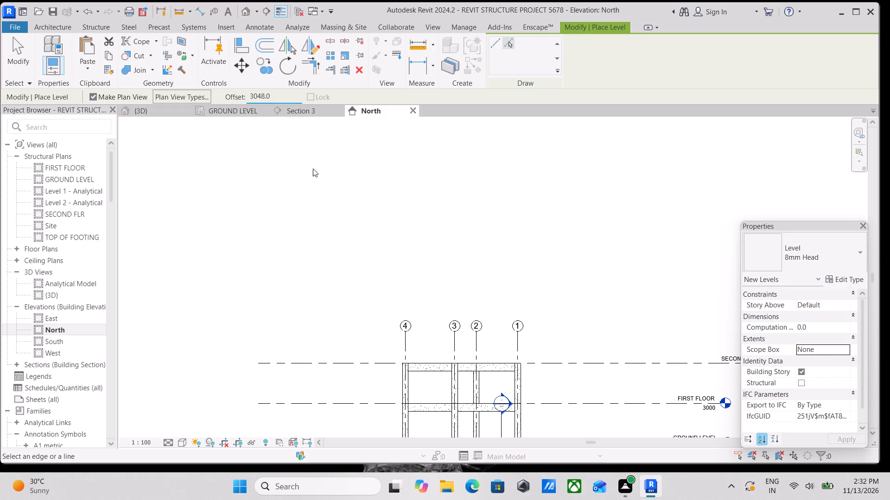
pyautogui.click(373, 361)
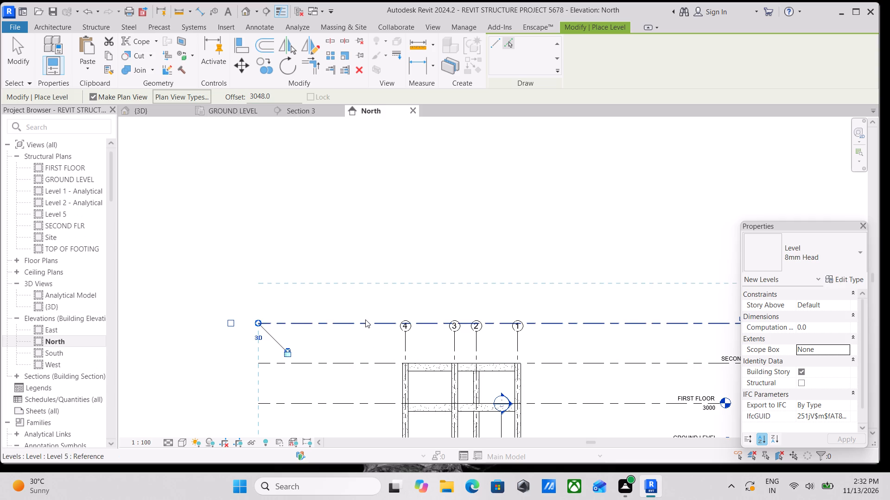
pyautogui.click(365, 319)
pyautogui.press('Escape')
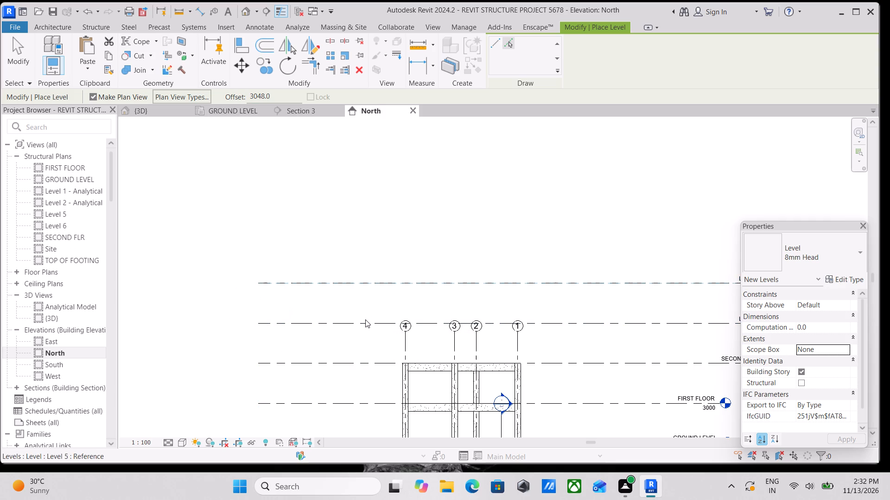
pyautogui.press('Escape')
pyautogui.scroll(-3, 365, 319)
pyautogui.press('Escape')
pyautogui.press('Escape')
pyautogui.press('Escape')
pyautogui.press('Escape')
pyautogui.scroll(3, 458, 331)
pyautogui.press('Escape')
pyautogui.press('Escape')
# Extend numbered grids 1 to 4 together upward so their bubbles stand clear above the topmost new level.
pyautogui.scroll(4, 469, 335)
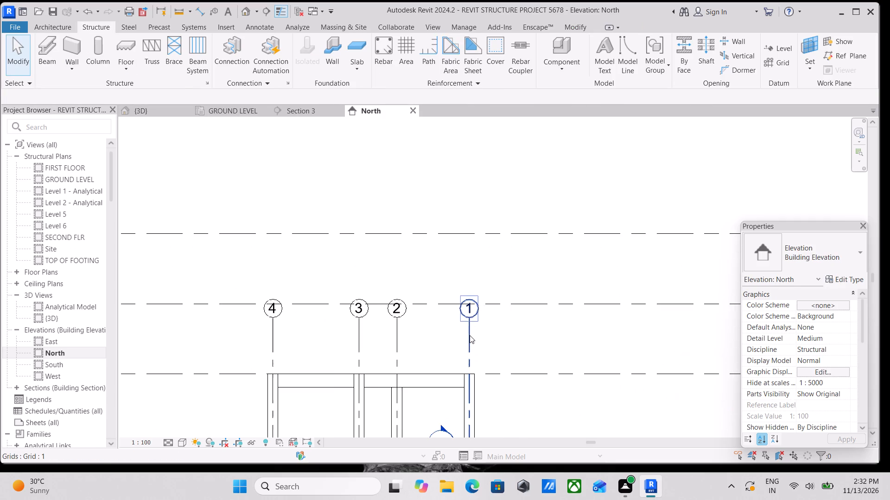
pyautogui.press('Escape')
pyautogui.click(470, 335)
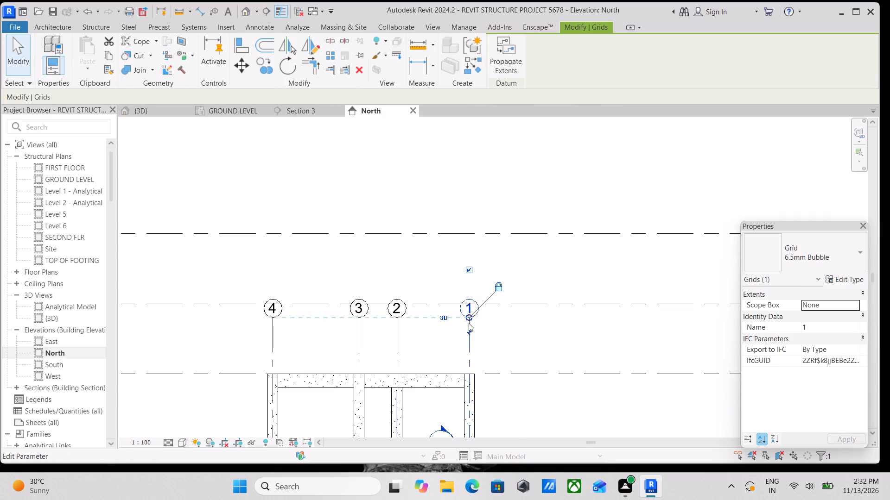
pyautogui.moveTo(470, 318); pyautogui.dragTo(460, 264)
pyautogui.click(460, 262)
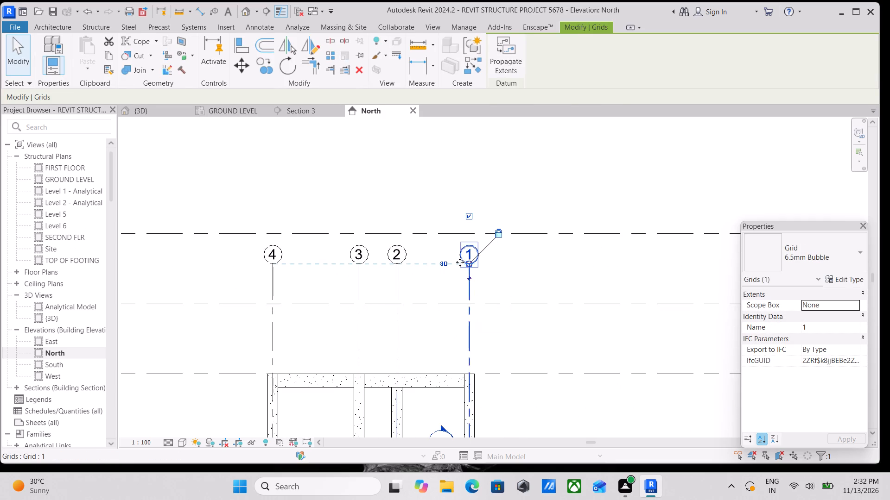
pyautogui.moveTo(468, 264); pyautogui.dragTo(470, 259)
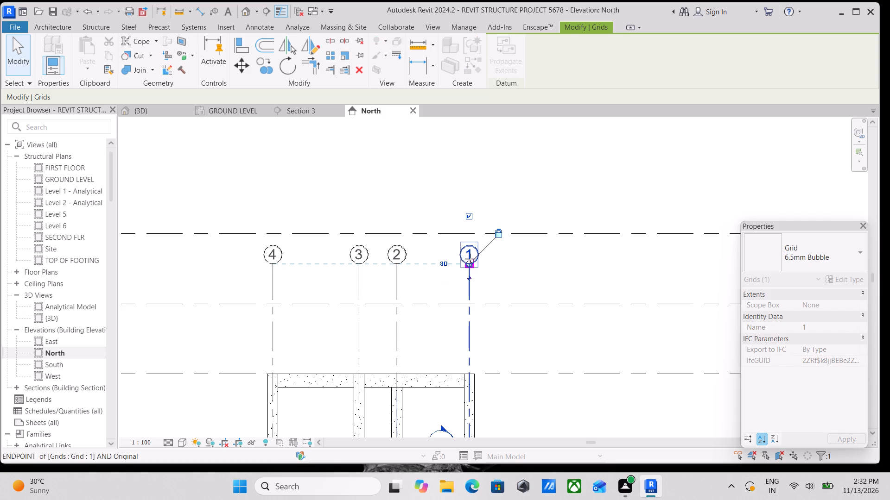
pyautogui.moveTo(470, 259); pyautogui.dragTo(506, 106)
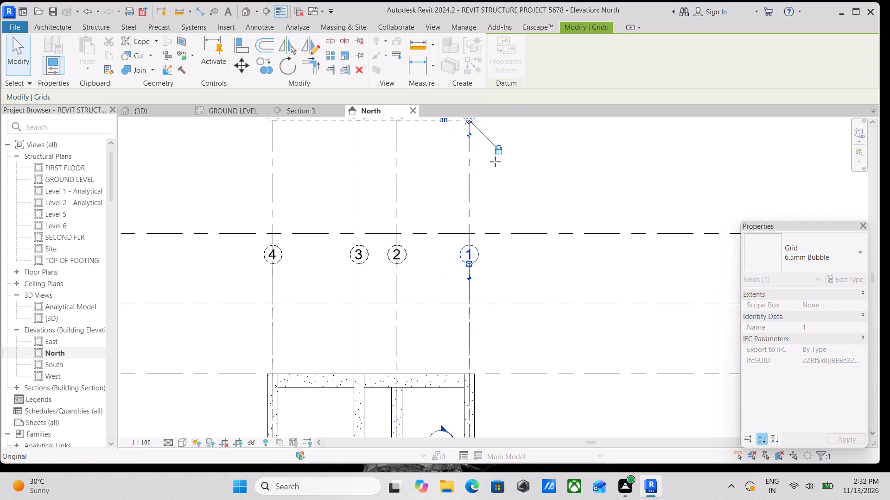
pyautogui.scroll(-3, 502, 194)
pyautogui.moveTo(502, 194); pyautogui.dragTo(517, 267, button='middle')
pyautogui.click(520, 202)
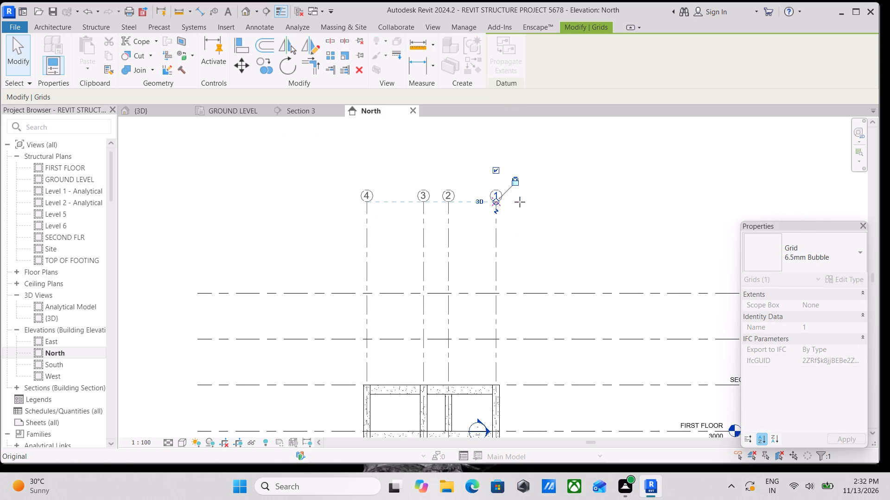
pyautogui.press('Escape')
pyautogui.scroll(-3, 520, 202)
pyautogui.moveTo(502, 294); pyautogui.dragTo(468, 241, button='middle')
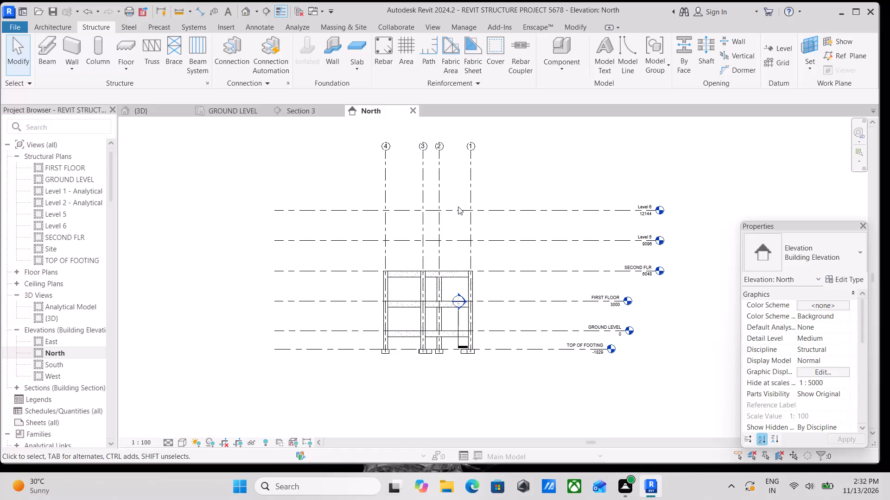
# Delete the Section 3 section marker together with its view from the North elevation.
pyautogui.scroll(3, 460, 373)
pyautogui.scroll(3, 459, 318)
pyautogui.scroll(3, 451, 273)
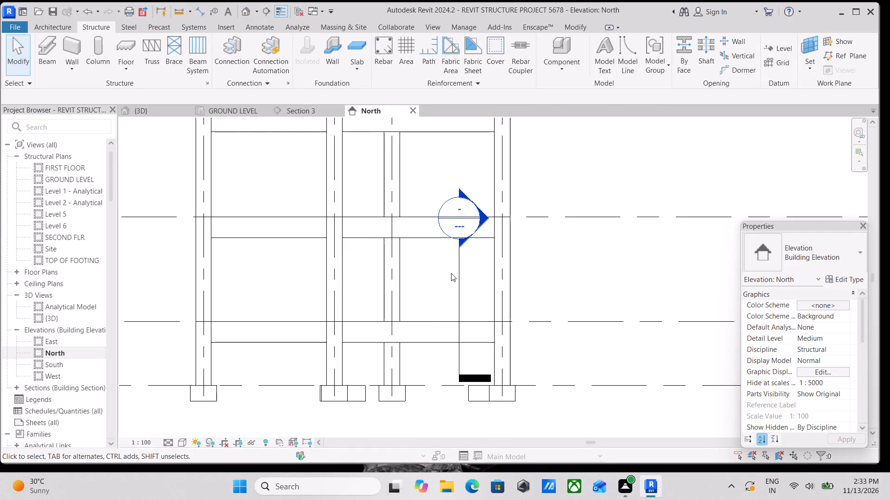
pyautogui.click(458, 286)
pyautogui.rightClick(458, 286)
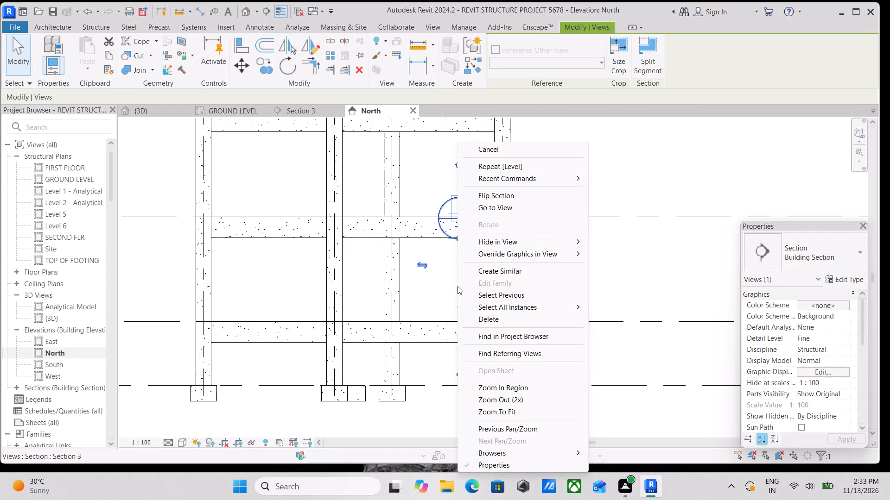
pyautogui.click(480, 321)
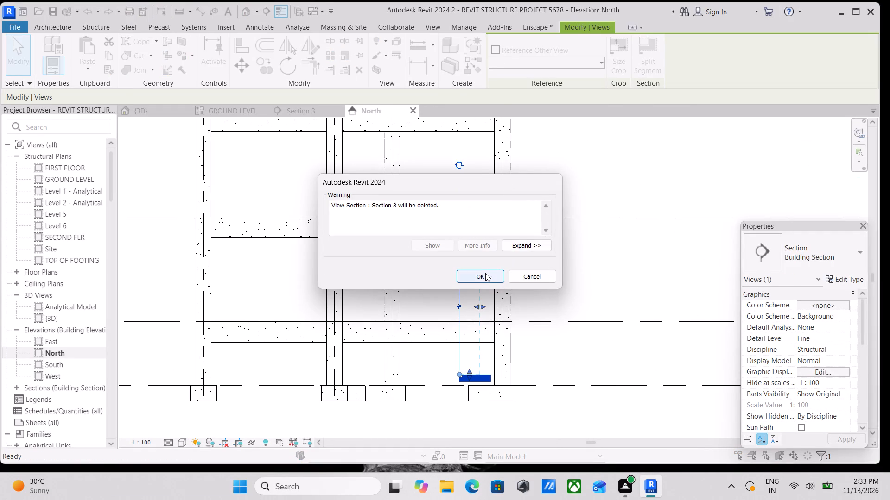
pyautogui.click(485, 273)
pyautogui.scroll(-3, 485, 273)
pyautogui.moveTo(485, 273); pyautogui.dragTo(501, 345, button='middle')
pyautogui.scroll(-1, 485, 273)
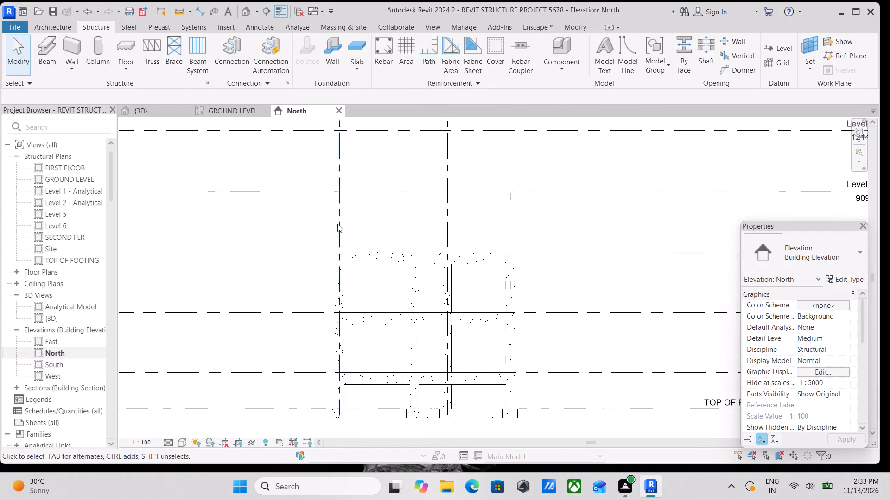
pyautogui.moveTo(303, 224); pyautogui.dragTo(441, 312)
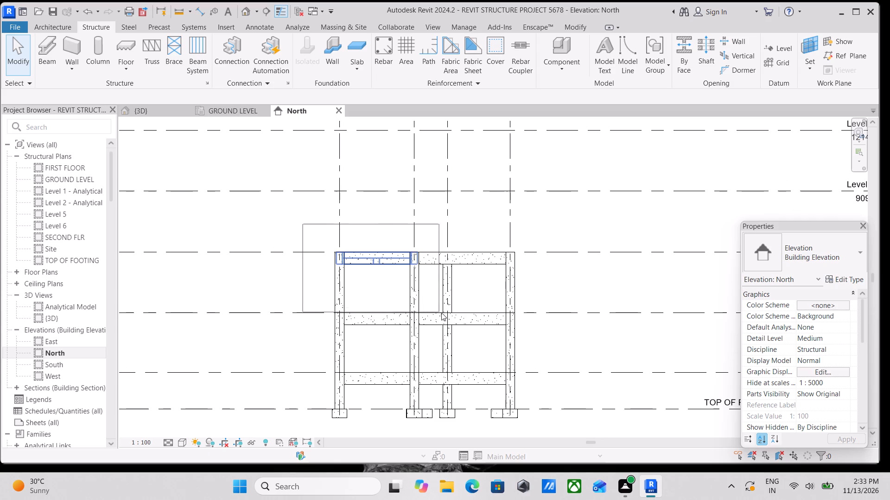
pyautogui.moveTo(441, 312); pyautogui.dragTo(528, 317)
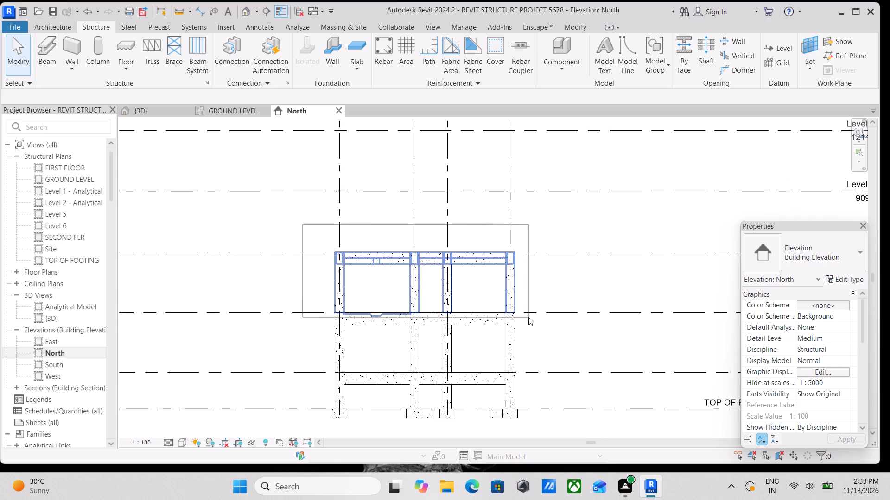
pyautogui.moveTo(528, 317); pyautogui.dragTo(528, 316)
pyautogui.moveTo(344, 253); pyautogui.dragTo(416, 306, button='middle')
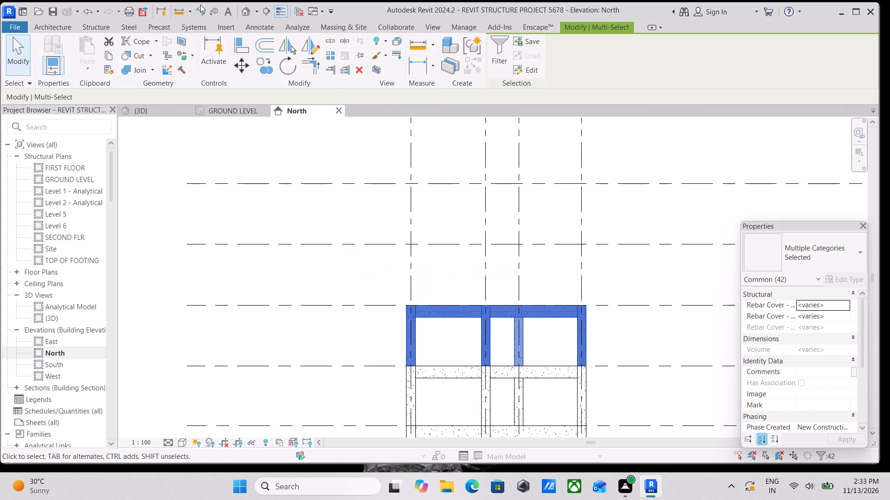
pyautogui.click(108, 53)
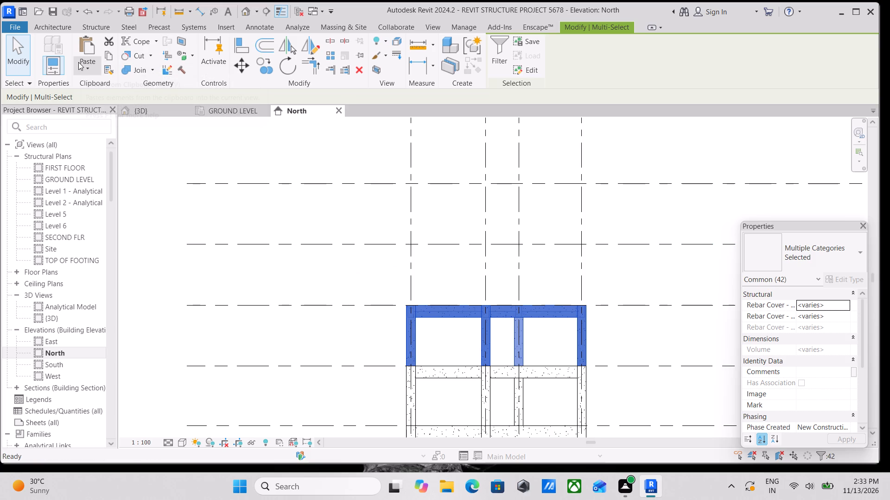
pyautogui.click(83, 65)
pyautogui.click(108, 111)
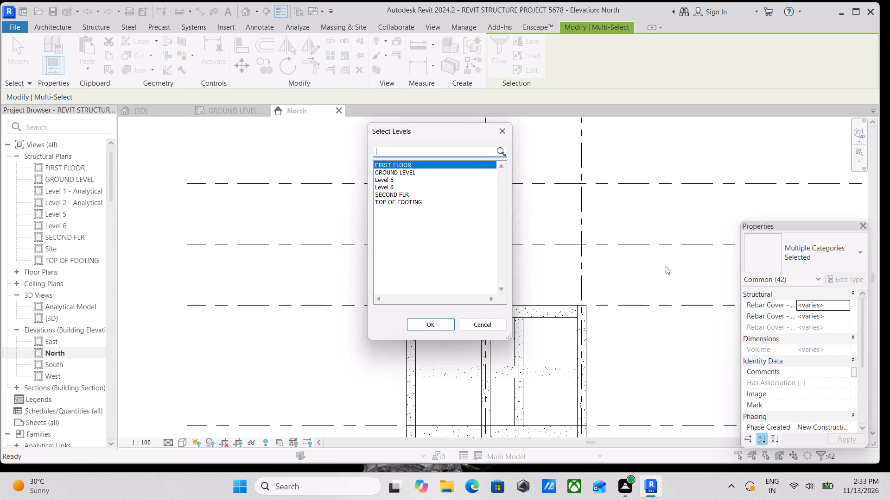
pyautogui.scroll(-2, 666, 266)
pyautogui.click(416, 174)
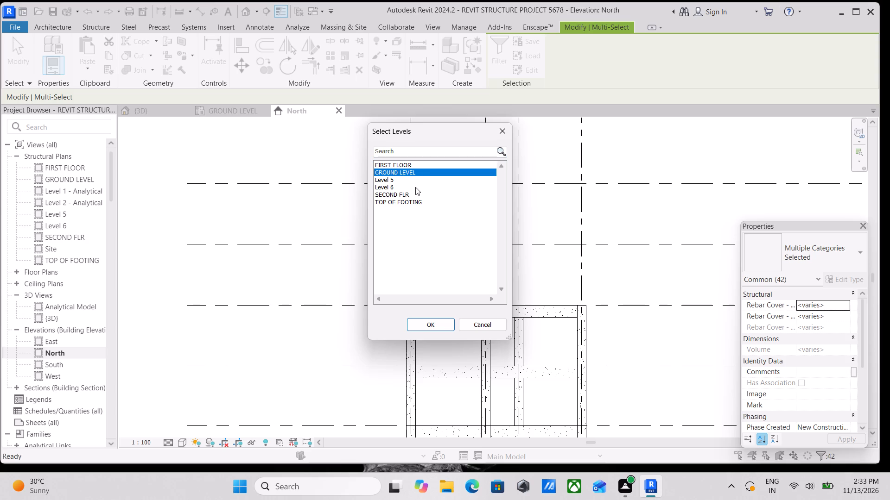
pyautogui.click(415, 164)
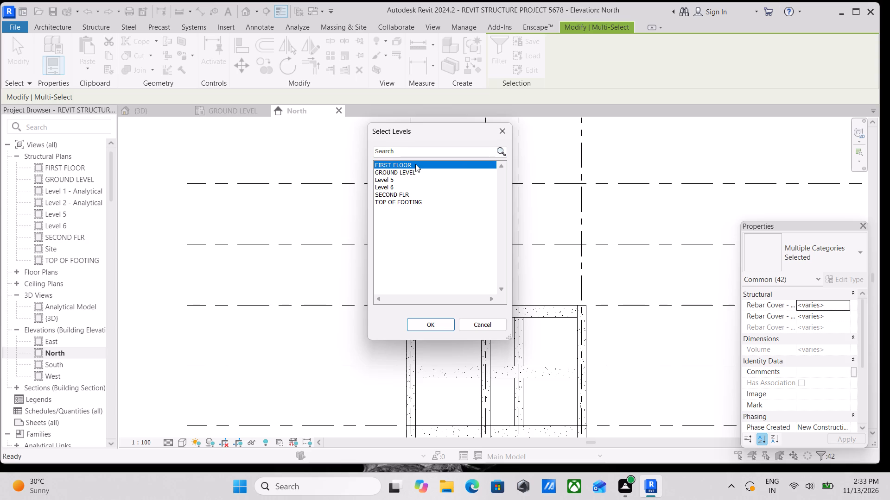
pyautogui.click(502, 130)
# Copy the top storey's columns and beams between FIRST FLOOR and SECOND FLR and paste them aligned to Level 5 and Level 6.
pyautogui.scroll(-3, 565, 238)
pyautogui.moveTo(565, 238); pyautogui.dragTo(425, 216, button='middle')
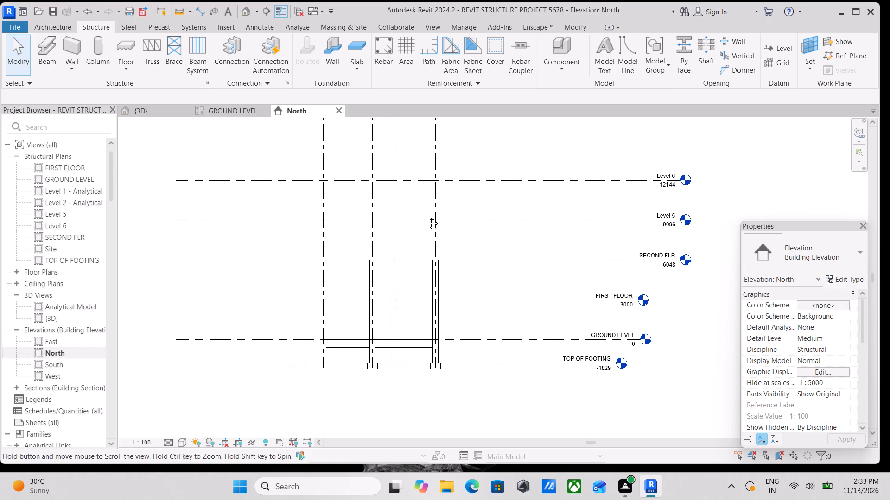
pyautogui.moveTo(425, 216); pyautogui.dragTo(454, 231, button='middle')
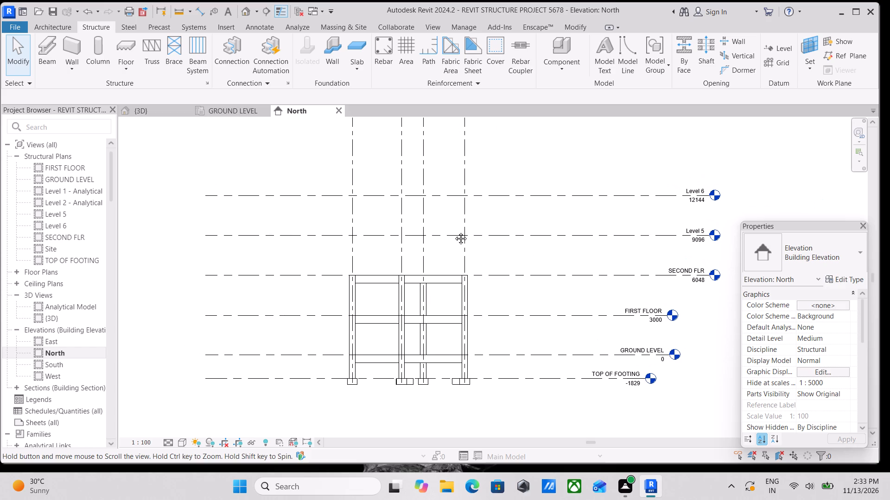
pyautogui.moveTo(454, 231); pyautogui.dragTo(477, 244, button='middle')
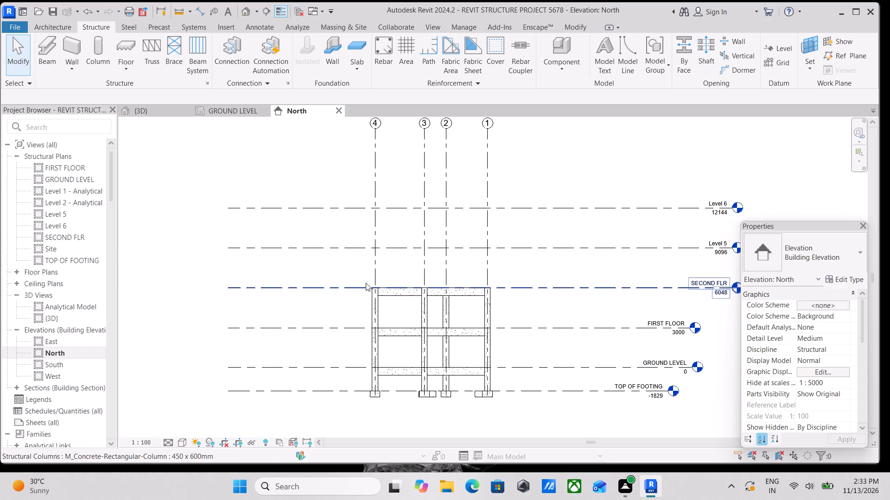
pyautogui.moveTo(357, 271); pyautogui.dragTo(474, 333)
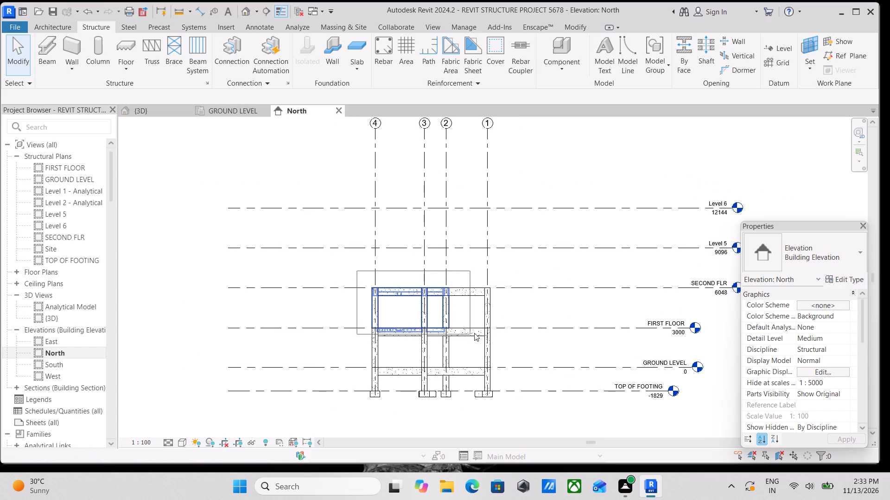
pyautogui.moveTo(474, 333); pyautogui.dragTo(499, 330)
pyautogui.scroll(2, 260, 233)
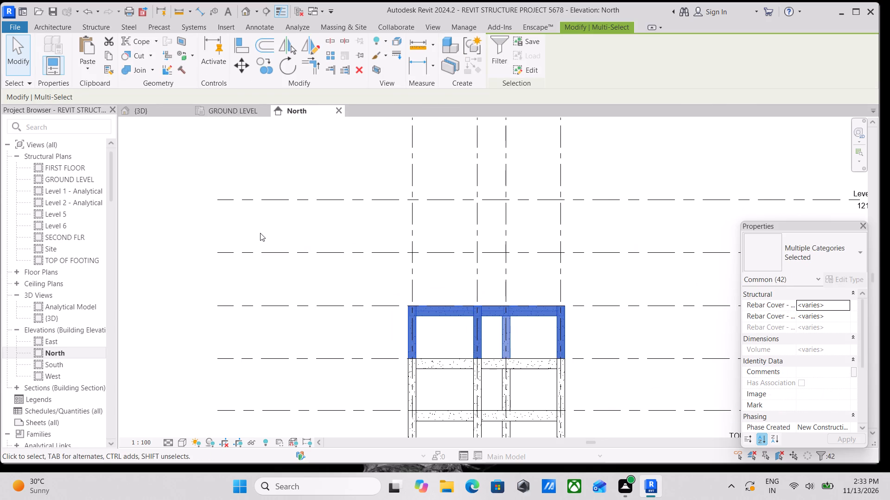
pyautogui.click(110, 57)
pyautogui.click(88, 69)
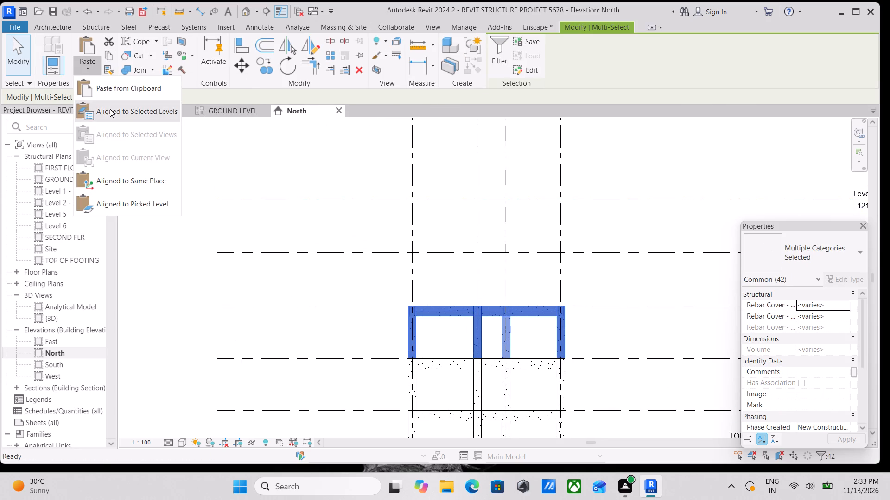
pyautogui.click(111, 110)
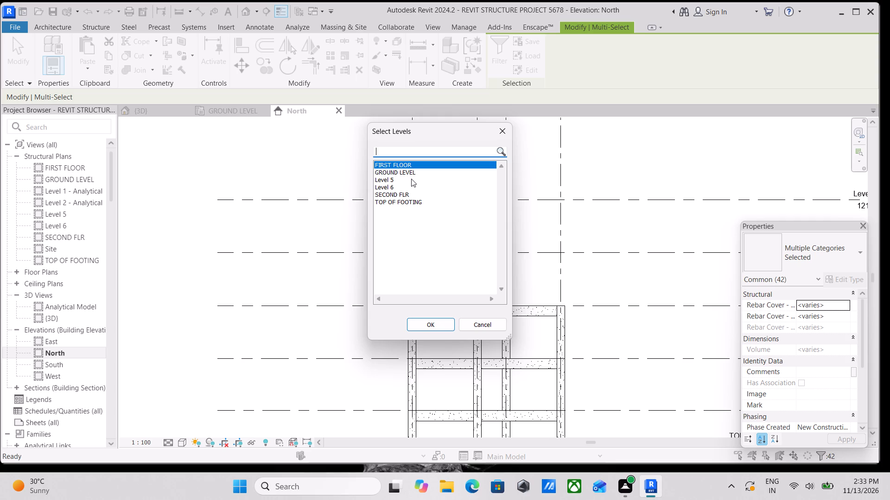
pyautogui.click(382, 177)
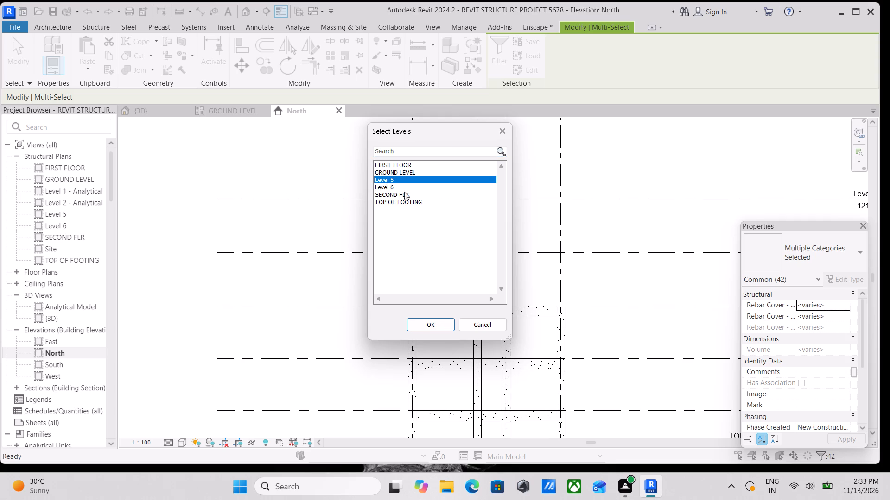
pyautogui.keyDown('ctrl'); pyautogui.click(395, 186); pyautogui.keyUp('ctrl')
pyautogui.click(420, 326)
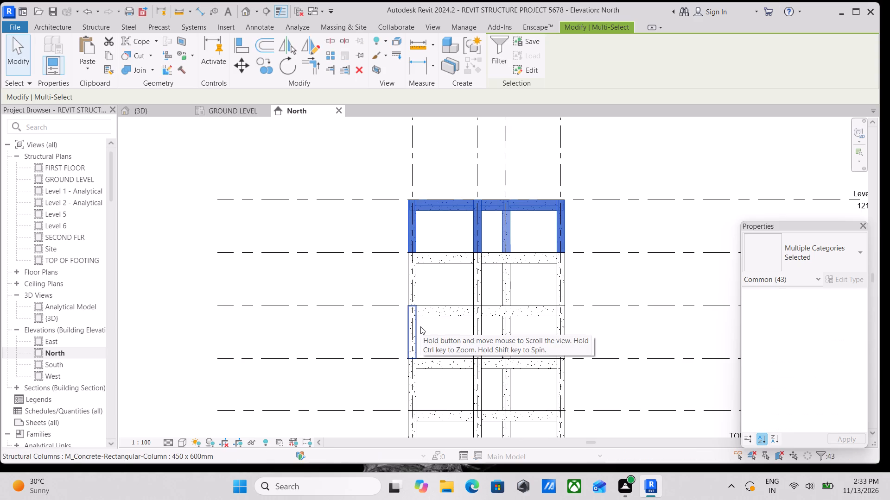
pyautogui.press('Escape')
pyautogui.scroll(-2, 586, 290)
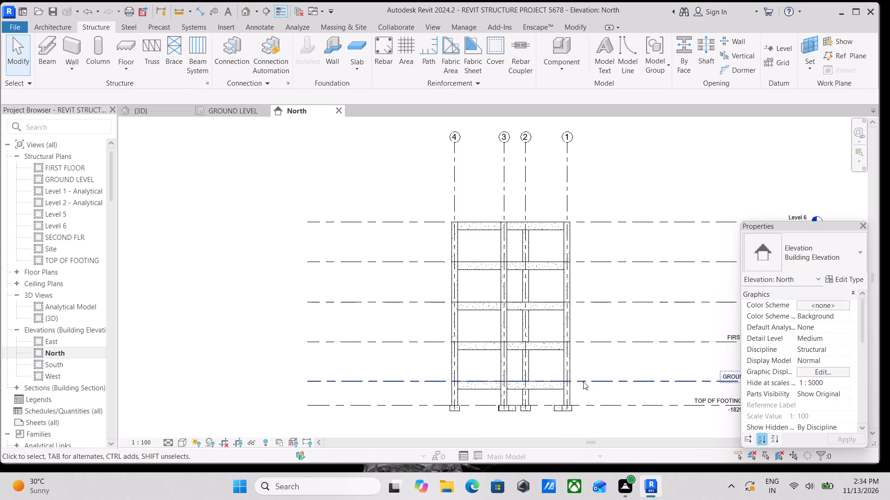
pyautogui.scroll(-1, 583, 383)
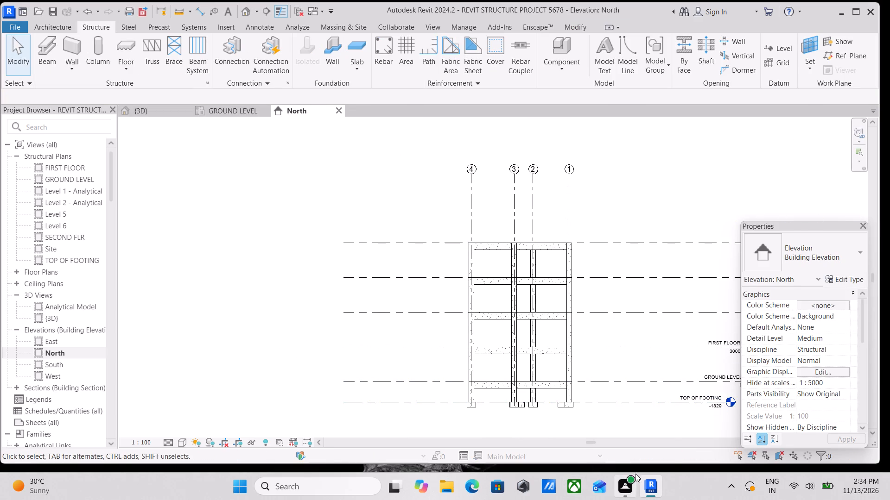
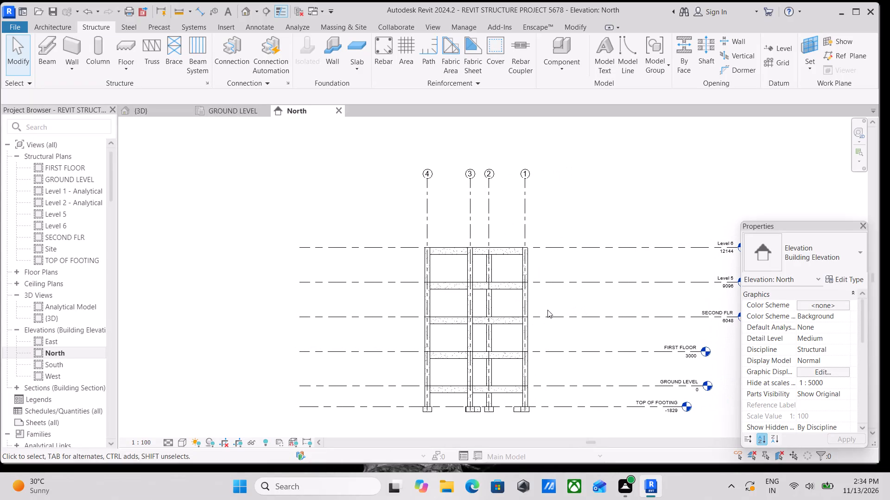
# Examine the frame's copied upper storeys in the North elevation and from different angles in the 3D view.
pyautogui.scroll(-4, 545, 293)
pyautogui.keyDown('shift'); pyautogui.moveTo(537, 298); pyautogui.dragTo(540, 305, button='middle'); pyautogui.keyUp('shift')
pyautogui.scroll(3, 540, 305)
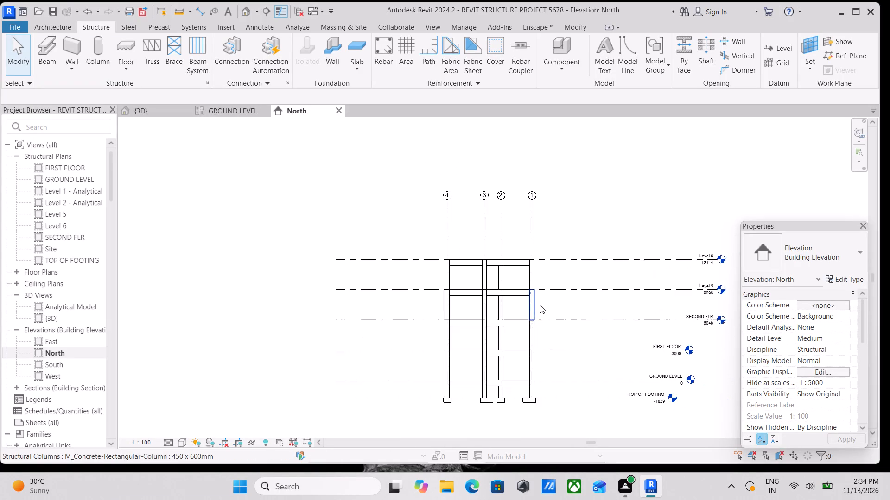
pyautogui.scroll(11, 540, 305)
pyautogui.scroll(-10, 551, 319)
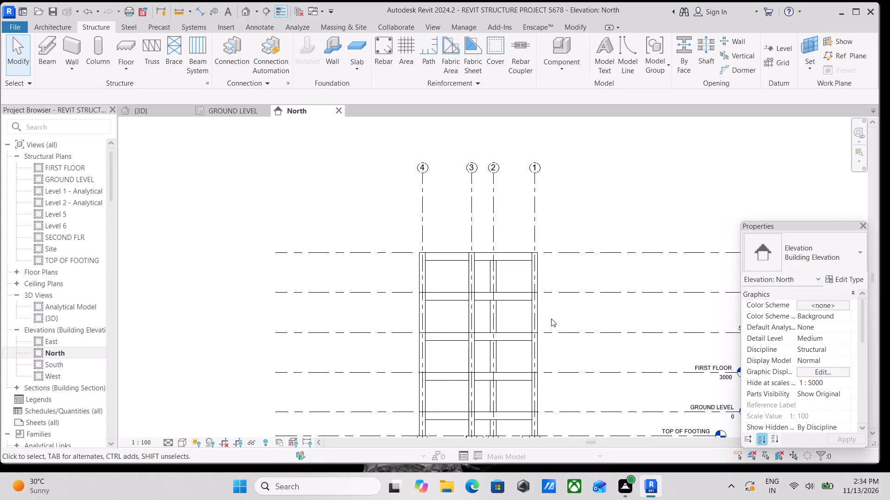
pyautogui.scroll(-1, 557, 337)
pyautogui.moveTo(552, 332); pyautogui.dragTo(532, 327, button='middle')
pyautogui.click(137, 107)
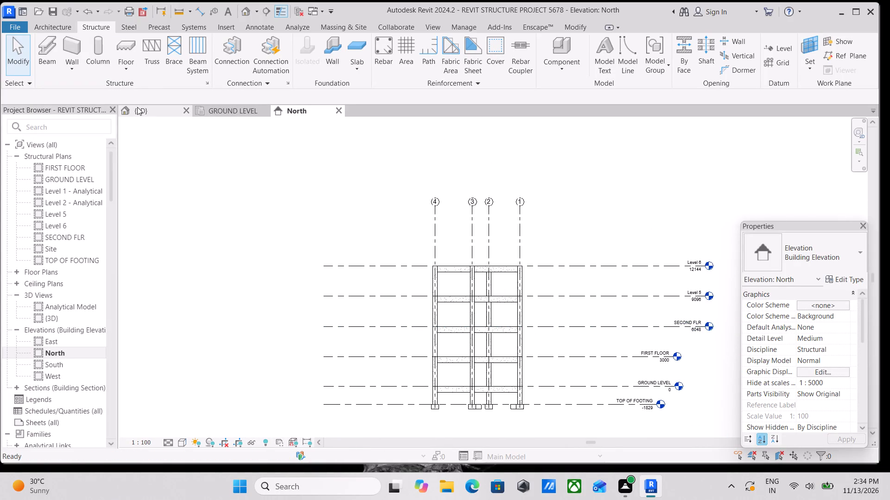
pyautogui.scroll(-1, 509, 299)
pyautogui.moveTo(509, 299); pyautogui.dragTo(381, 195, button='middle')
pyautogui.scroll(-2, 491, 258)
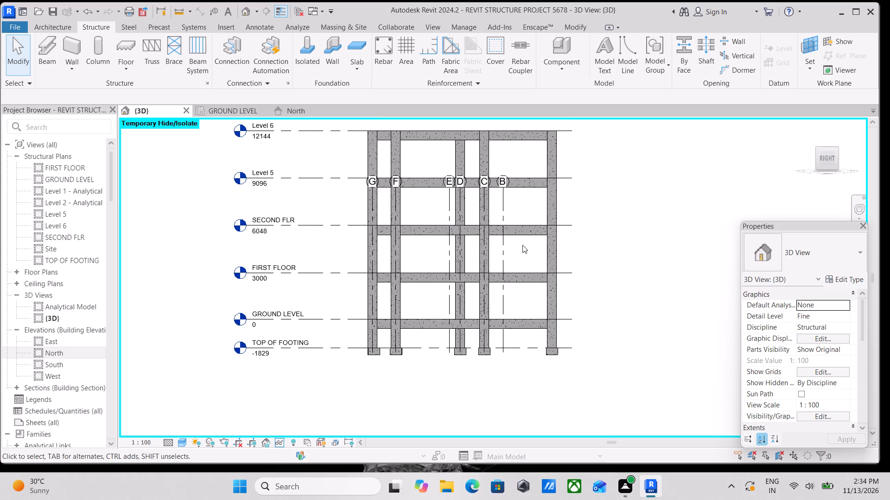
pyautogui.moveTo(523, 243); pyautogui.dragTo(482, 279, button='middle')
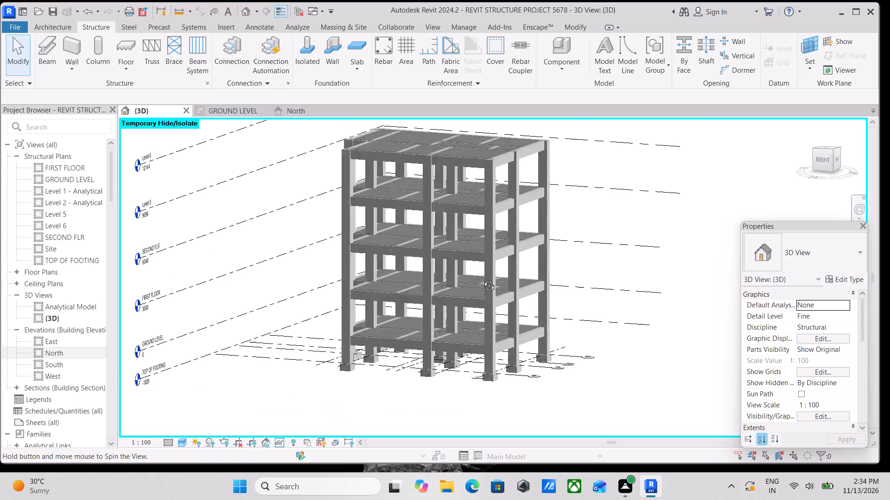
pyautogui.moveTo(482, 279); pyautogui.dragTo(502, 263, button='middle')
pyautogui.keyDown('shift'); pyautogui.middleClick(505, 262); pyautogui.keyUp('shift')
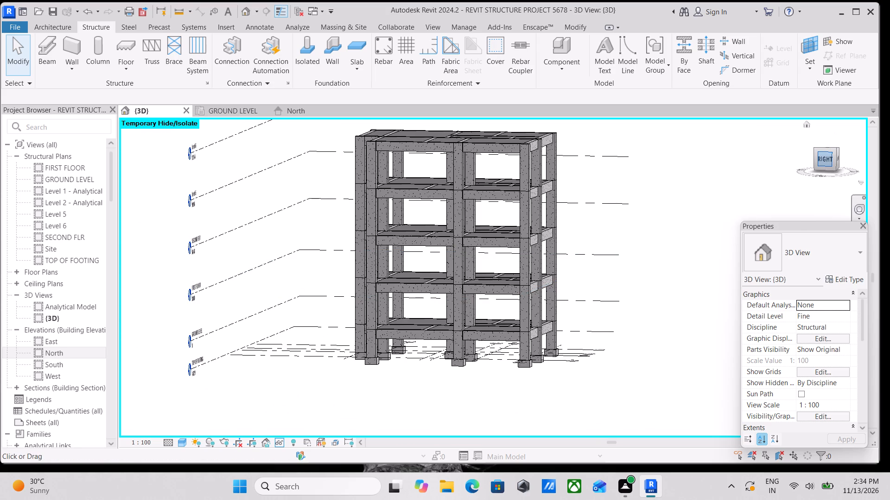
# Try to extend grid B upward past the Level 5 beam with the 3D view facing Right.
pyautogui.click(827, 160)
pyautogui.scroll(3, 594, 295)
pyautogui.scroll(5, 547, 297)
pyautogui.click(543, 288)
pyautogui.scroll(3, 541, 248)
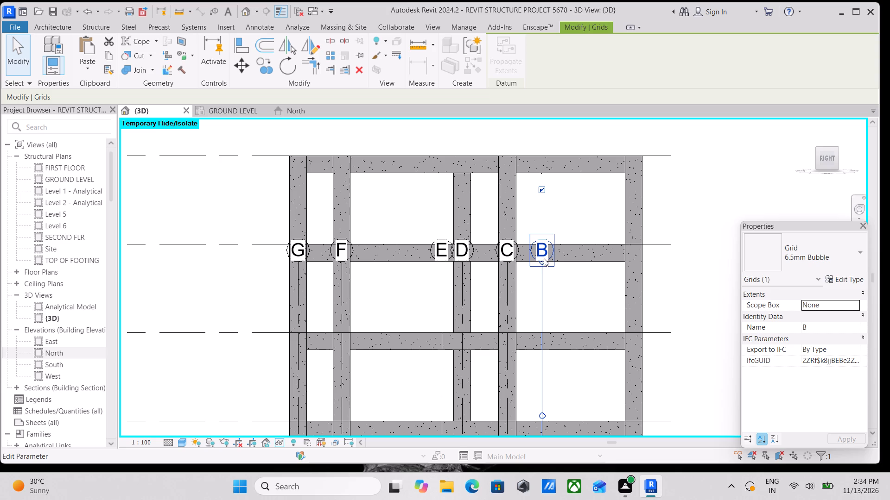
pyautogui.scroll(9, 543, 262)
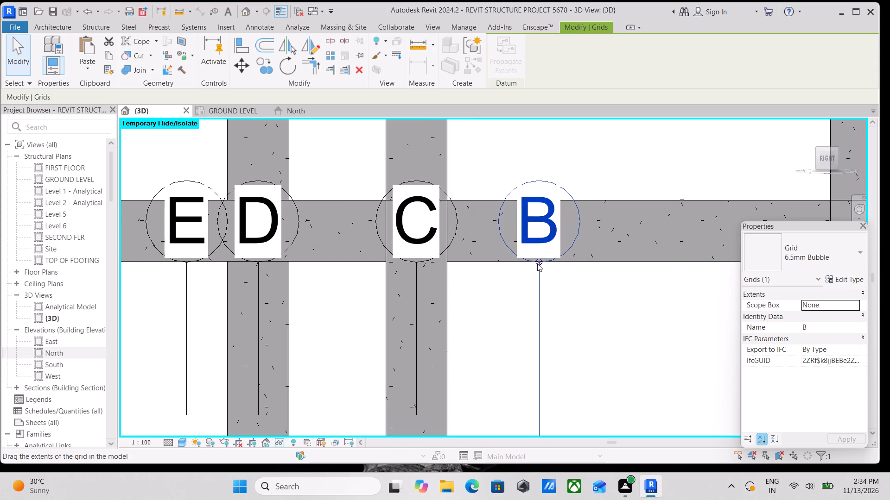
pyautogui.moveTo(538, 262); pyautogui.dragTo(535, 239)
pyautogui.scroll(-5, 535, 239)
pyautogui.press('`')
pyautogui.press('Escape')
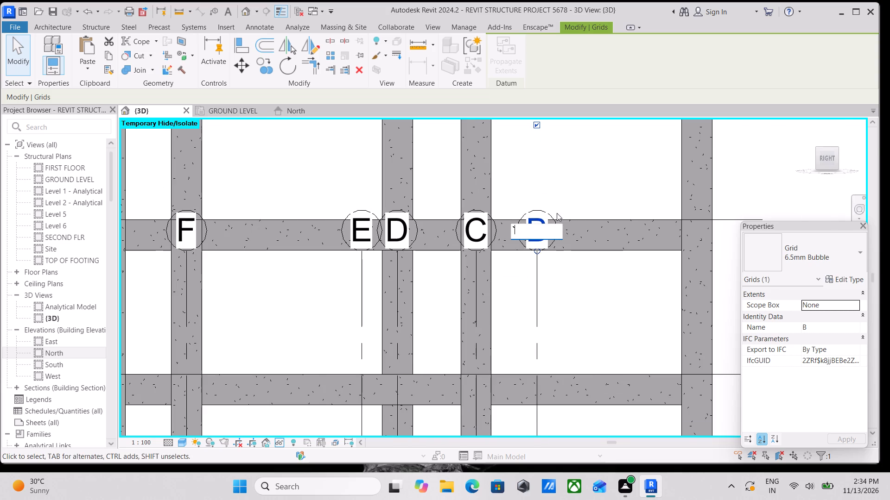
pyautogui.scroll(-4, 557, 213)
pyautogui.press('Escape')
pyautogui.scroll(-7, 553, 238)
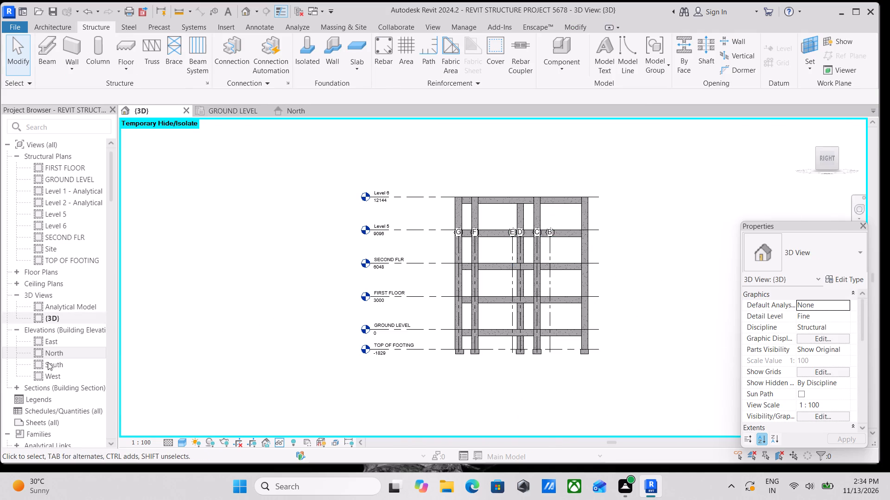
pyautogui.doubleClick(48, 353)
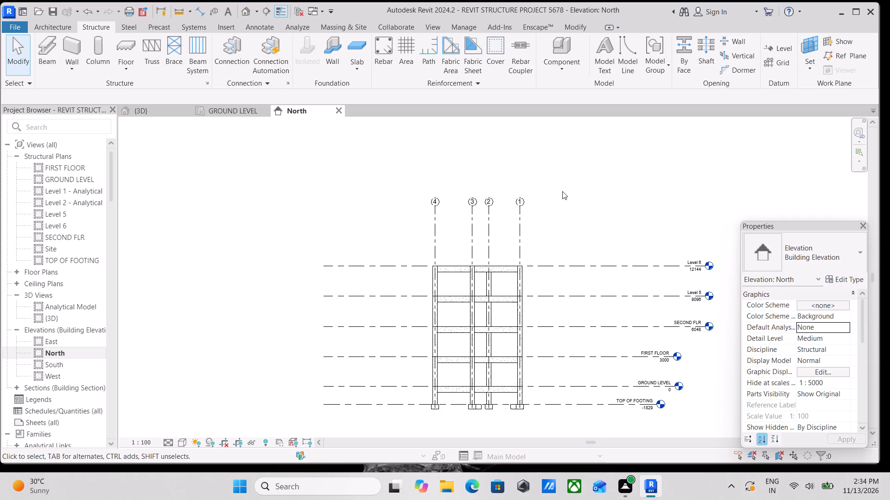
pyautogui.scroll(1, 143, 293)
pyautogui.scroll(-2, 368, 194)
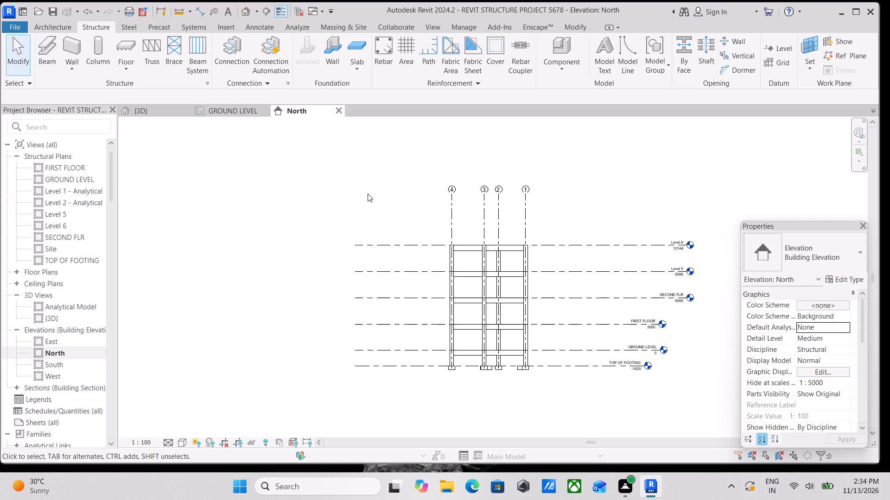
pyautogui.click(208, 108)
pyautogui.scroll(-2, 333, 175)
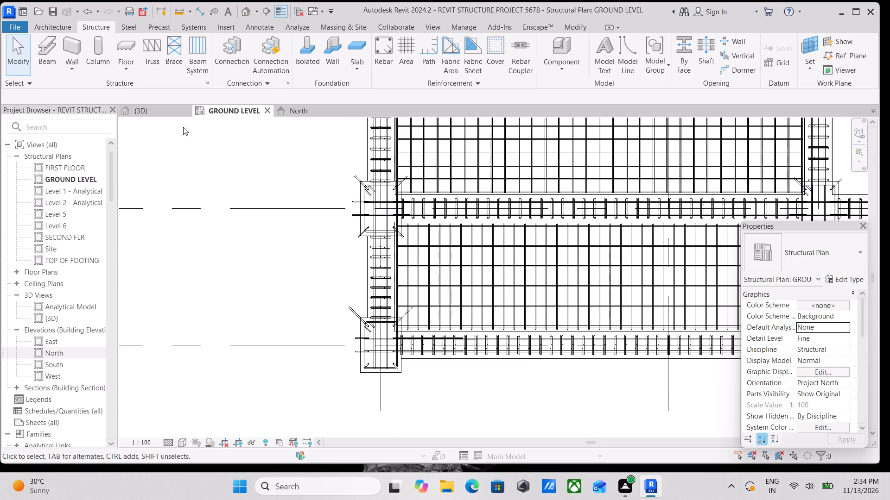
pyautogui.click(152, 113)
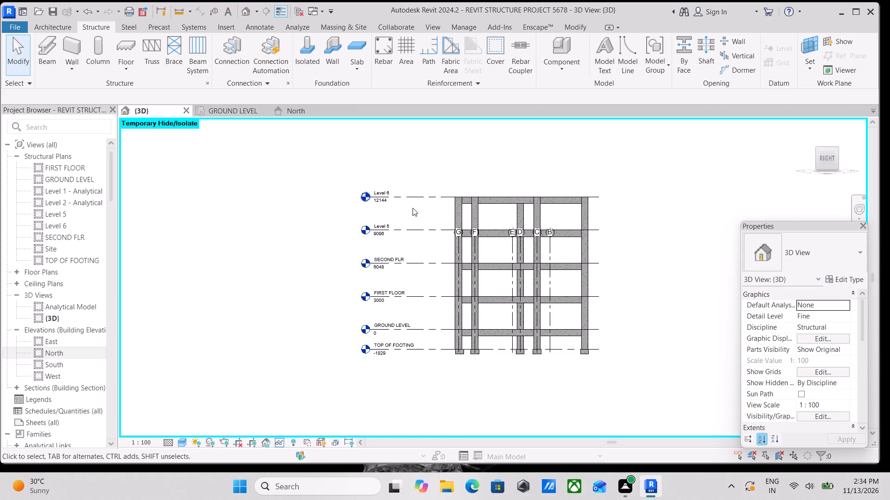
# Extend grid B upward in the Right-facing 3D view so its bubble sits clear above the Level 5 beam.
pyautogui.scroll(4, 579, 227)
pyautogui.scroll(2, 515, 254)
pyautogui.click(534, 247)
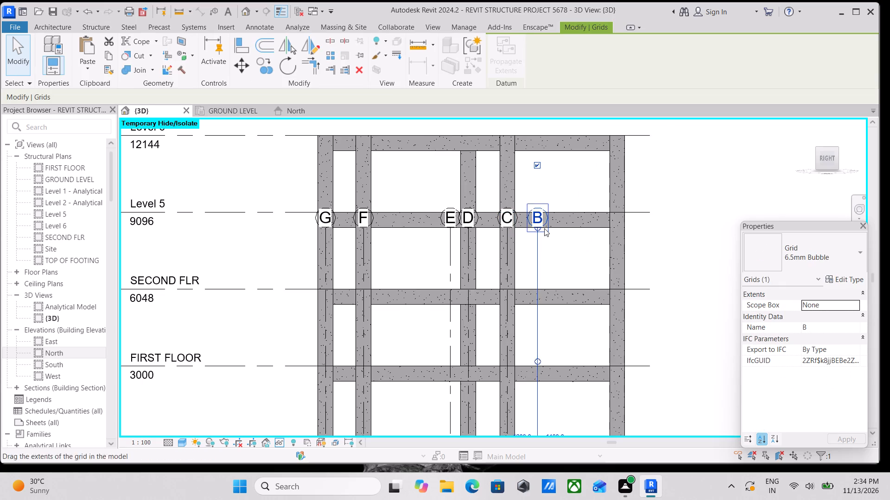
pyautogui.scroll(13, 544, 228)
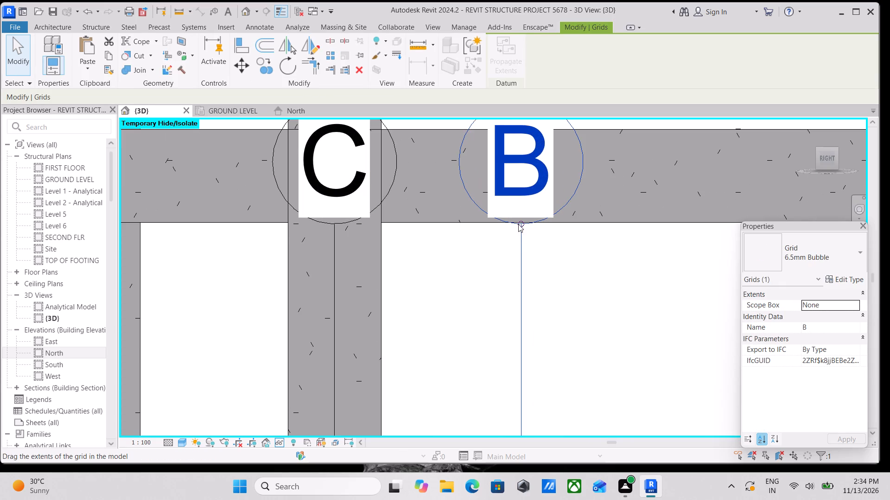
pyautogui.moveTo(518, 224); pyautogui.dragTo(539, 116)
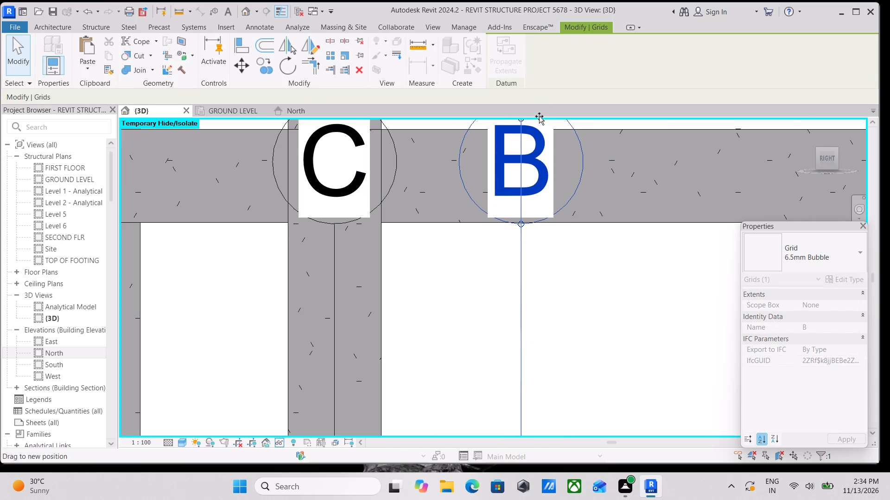
pyautogui.moveTo(539, 116); pyautogui.dragTo(554, 82)
pyautogui.scroll(-12, 568, 217)
pyautogui.moveTo(568, 217); pyautogui.dragTo(580, 262, button='middle')
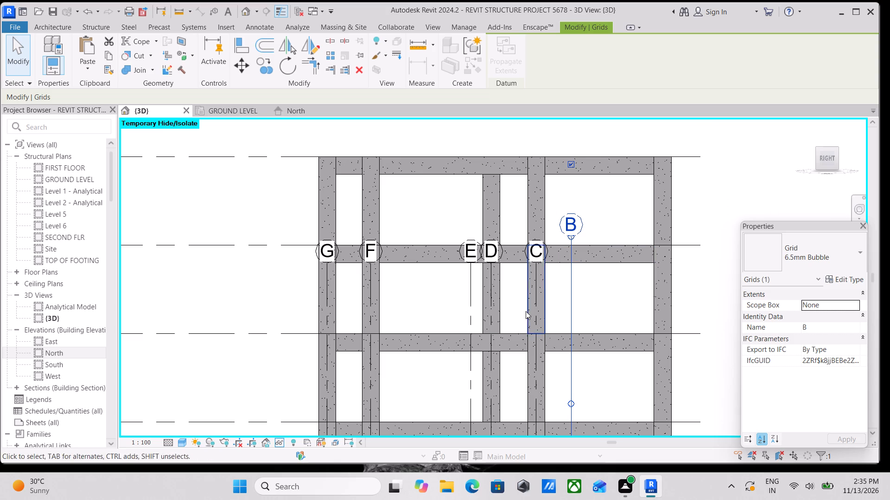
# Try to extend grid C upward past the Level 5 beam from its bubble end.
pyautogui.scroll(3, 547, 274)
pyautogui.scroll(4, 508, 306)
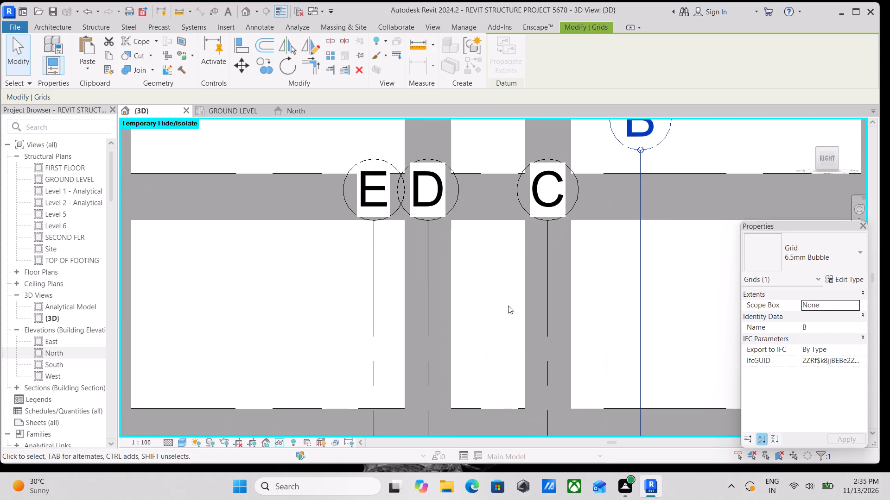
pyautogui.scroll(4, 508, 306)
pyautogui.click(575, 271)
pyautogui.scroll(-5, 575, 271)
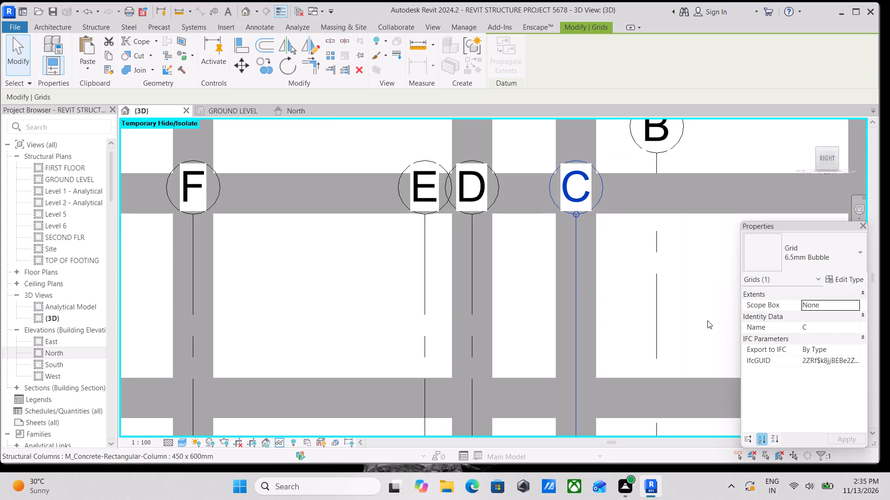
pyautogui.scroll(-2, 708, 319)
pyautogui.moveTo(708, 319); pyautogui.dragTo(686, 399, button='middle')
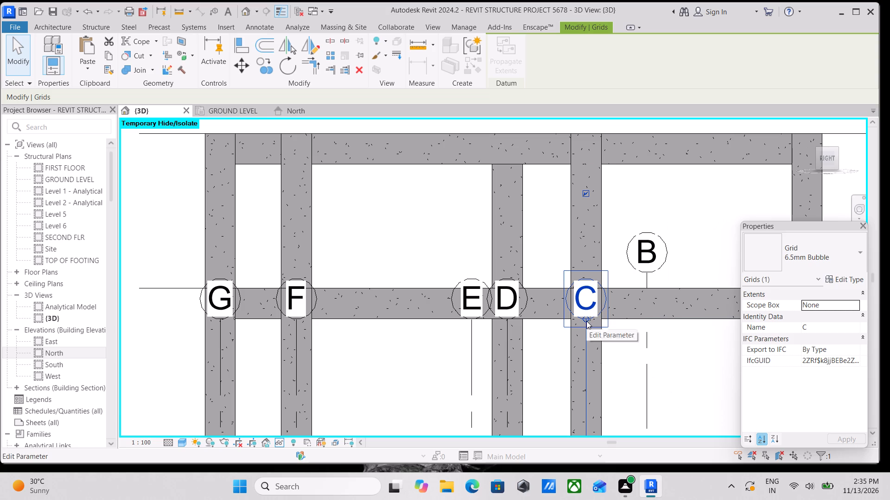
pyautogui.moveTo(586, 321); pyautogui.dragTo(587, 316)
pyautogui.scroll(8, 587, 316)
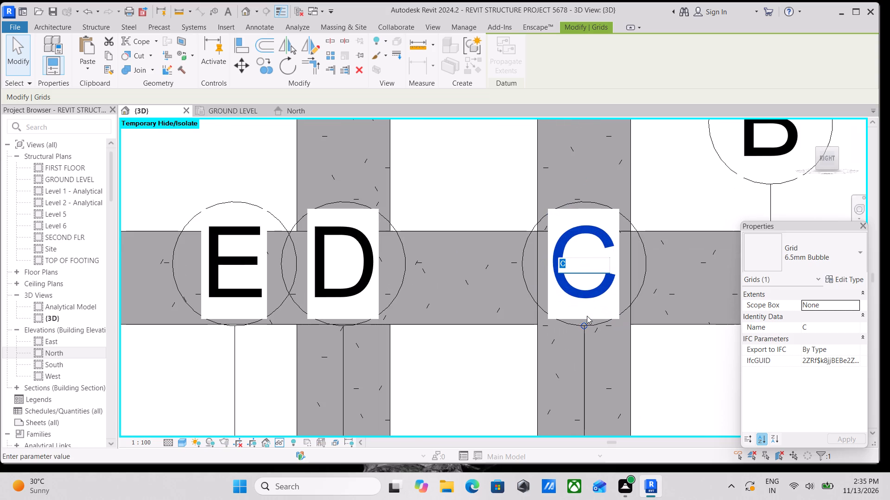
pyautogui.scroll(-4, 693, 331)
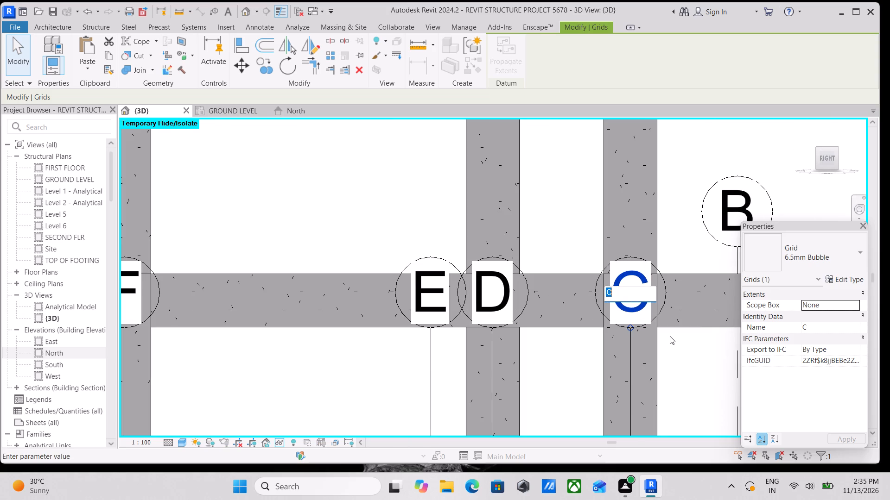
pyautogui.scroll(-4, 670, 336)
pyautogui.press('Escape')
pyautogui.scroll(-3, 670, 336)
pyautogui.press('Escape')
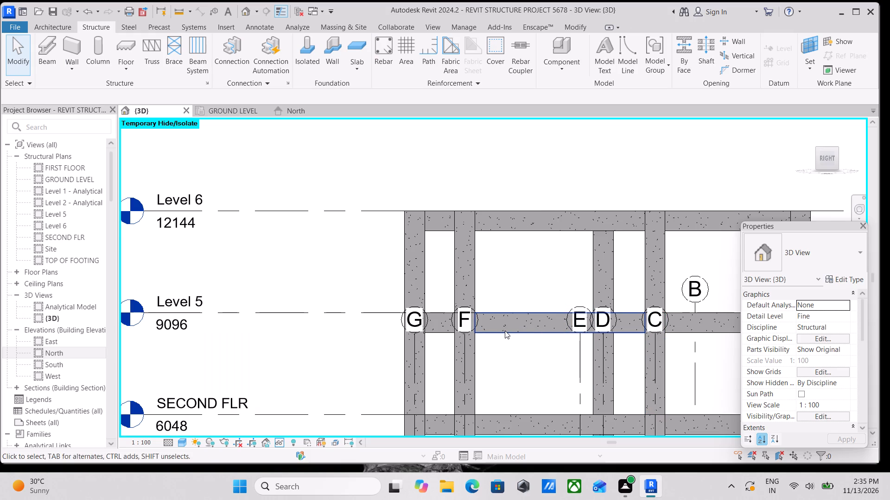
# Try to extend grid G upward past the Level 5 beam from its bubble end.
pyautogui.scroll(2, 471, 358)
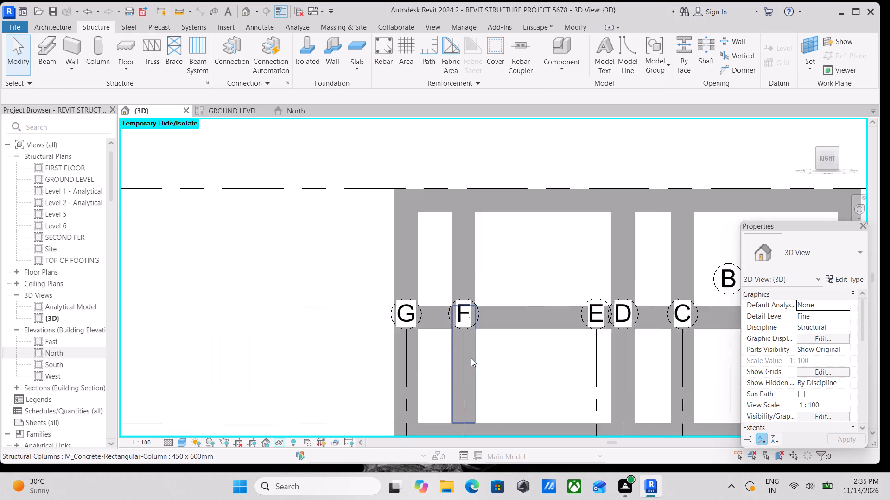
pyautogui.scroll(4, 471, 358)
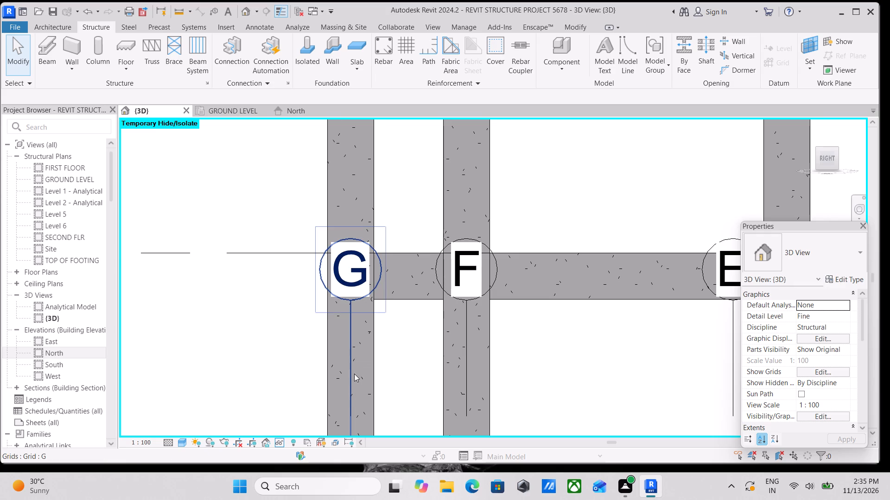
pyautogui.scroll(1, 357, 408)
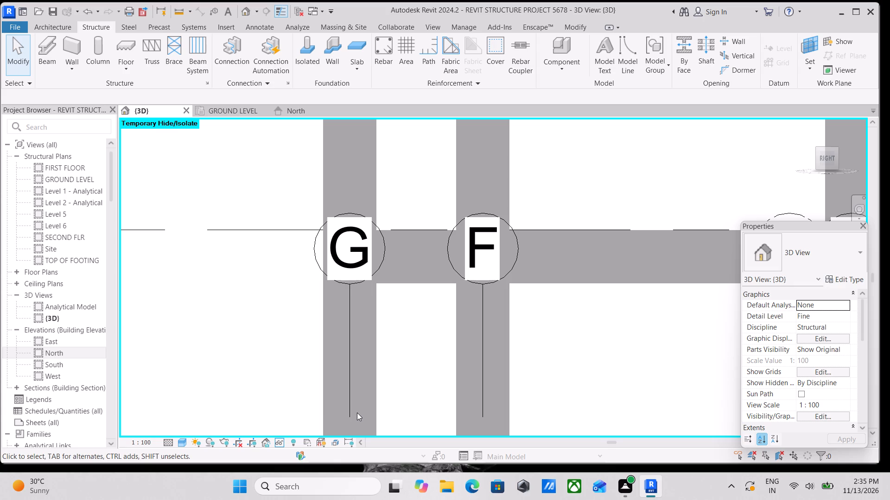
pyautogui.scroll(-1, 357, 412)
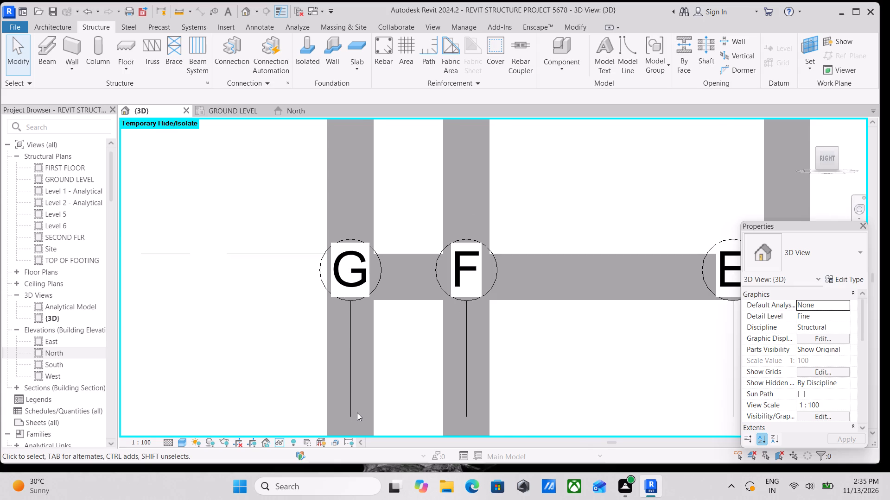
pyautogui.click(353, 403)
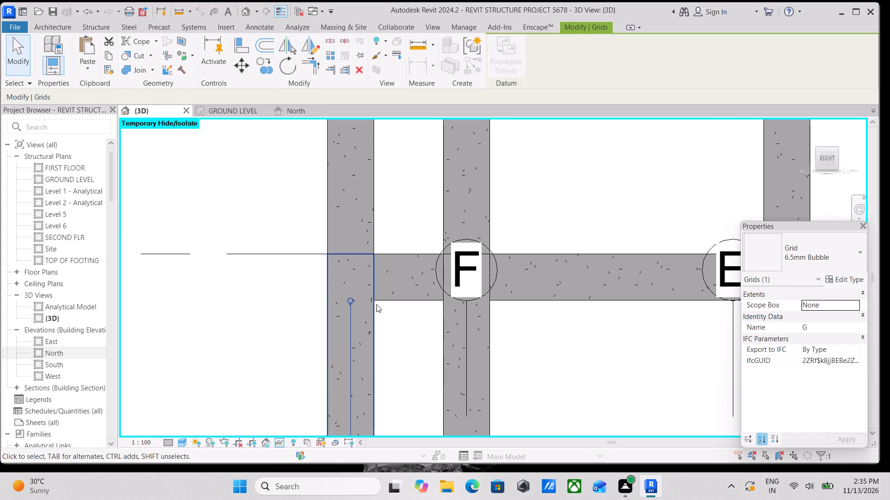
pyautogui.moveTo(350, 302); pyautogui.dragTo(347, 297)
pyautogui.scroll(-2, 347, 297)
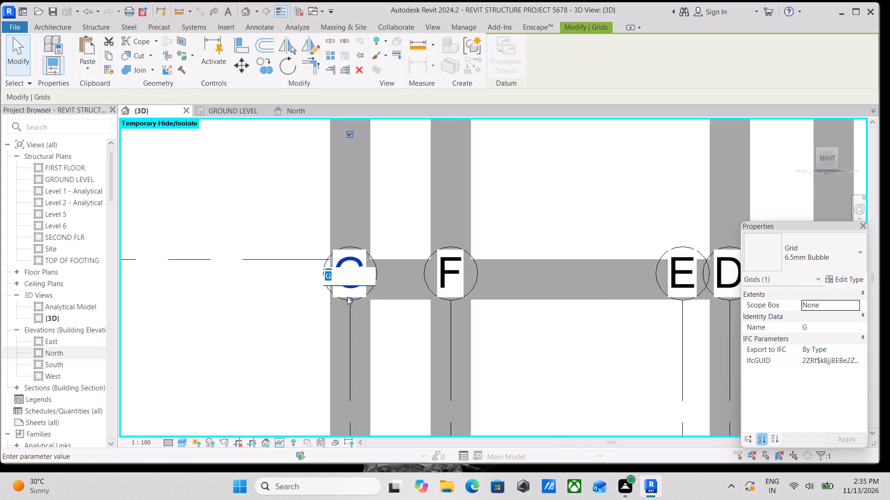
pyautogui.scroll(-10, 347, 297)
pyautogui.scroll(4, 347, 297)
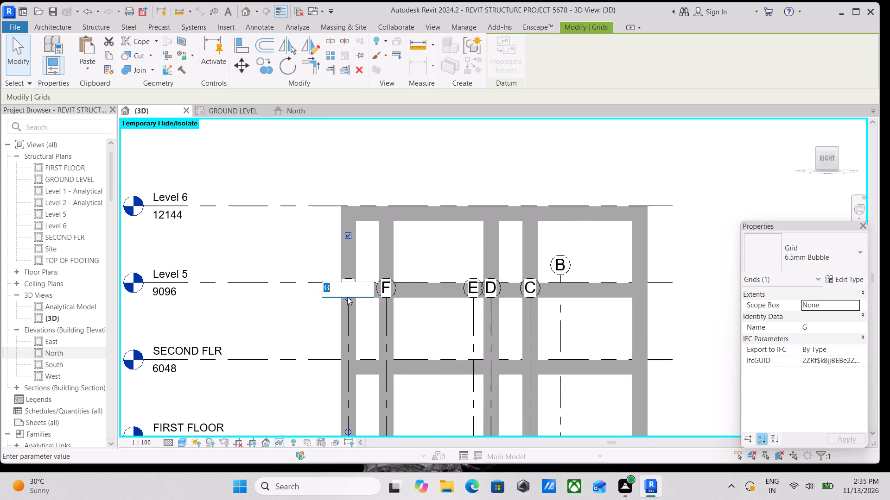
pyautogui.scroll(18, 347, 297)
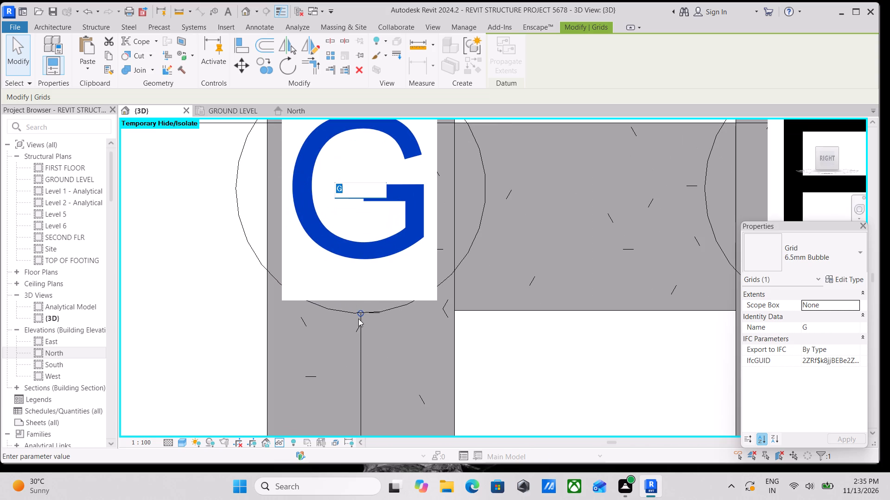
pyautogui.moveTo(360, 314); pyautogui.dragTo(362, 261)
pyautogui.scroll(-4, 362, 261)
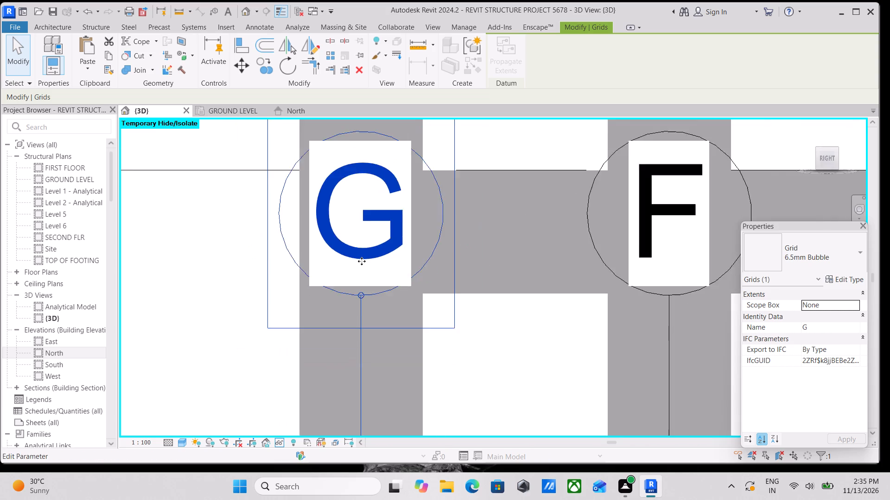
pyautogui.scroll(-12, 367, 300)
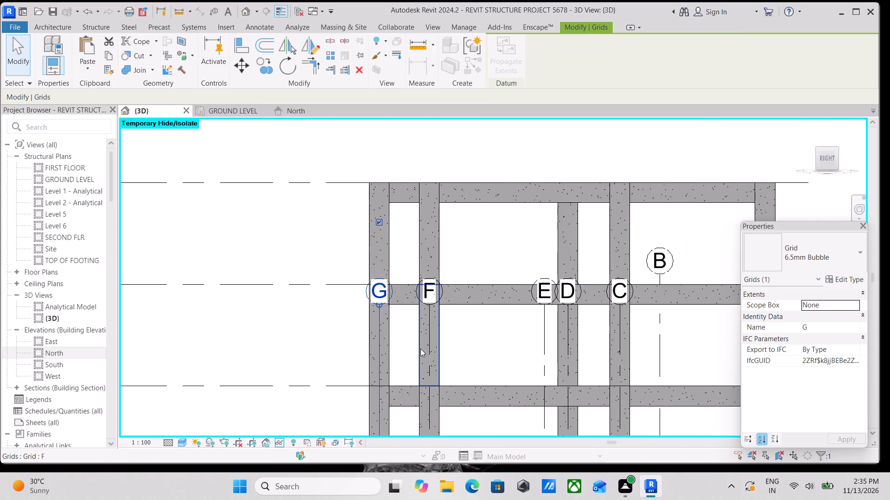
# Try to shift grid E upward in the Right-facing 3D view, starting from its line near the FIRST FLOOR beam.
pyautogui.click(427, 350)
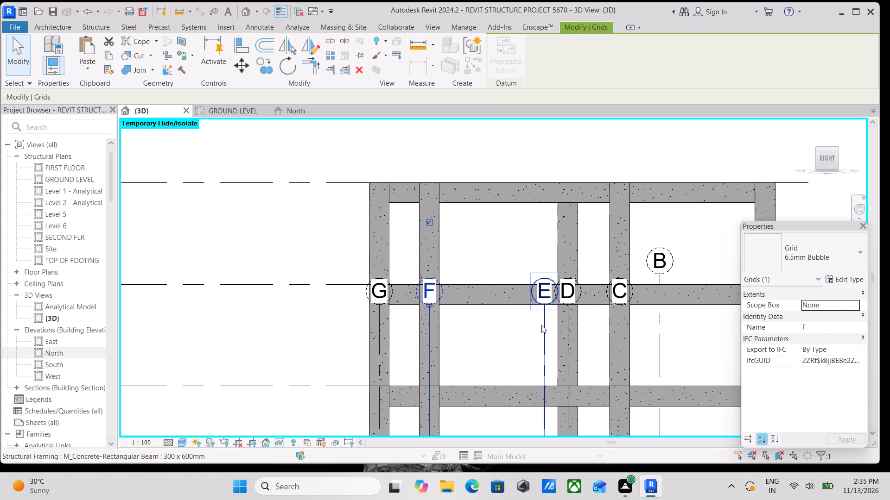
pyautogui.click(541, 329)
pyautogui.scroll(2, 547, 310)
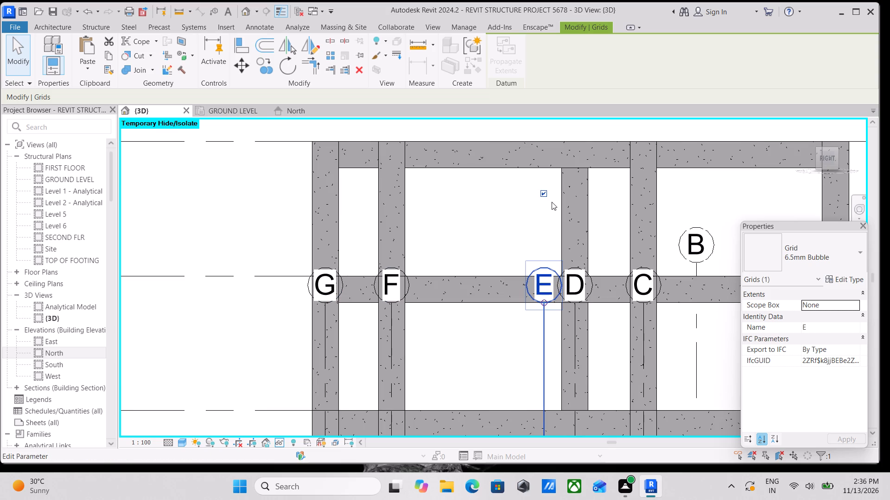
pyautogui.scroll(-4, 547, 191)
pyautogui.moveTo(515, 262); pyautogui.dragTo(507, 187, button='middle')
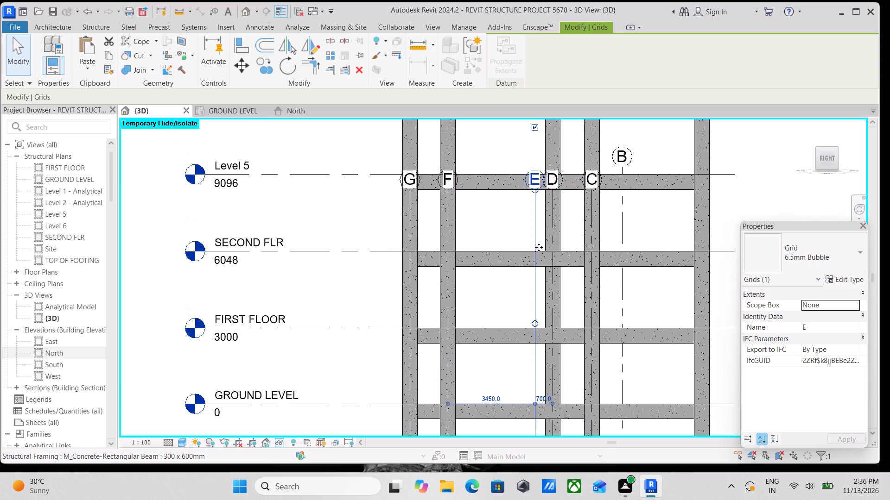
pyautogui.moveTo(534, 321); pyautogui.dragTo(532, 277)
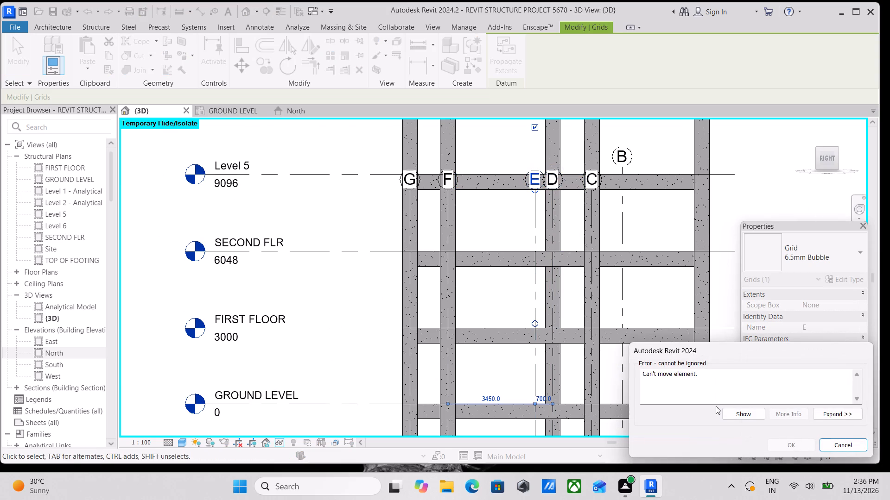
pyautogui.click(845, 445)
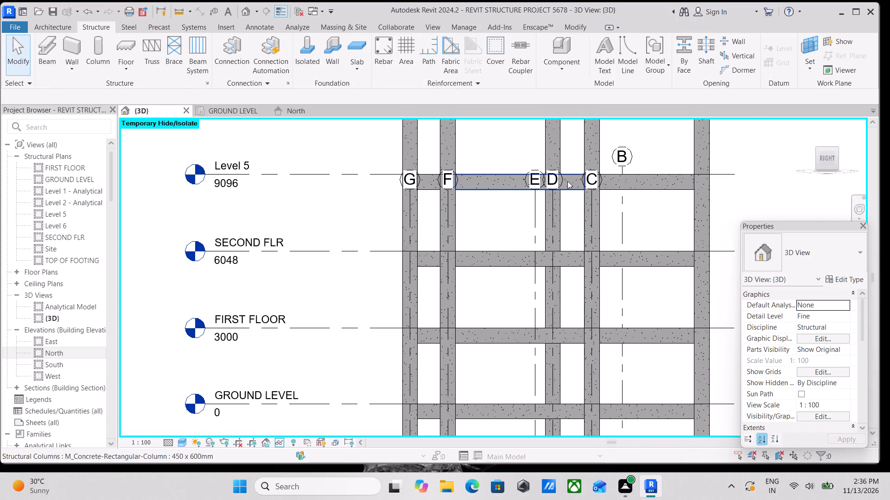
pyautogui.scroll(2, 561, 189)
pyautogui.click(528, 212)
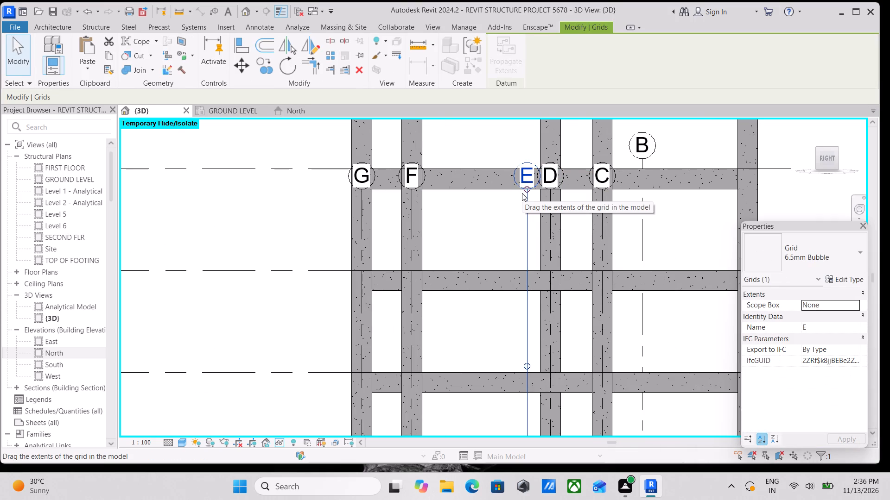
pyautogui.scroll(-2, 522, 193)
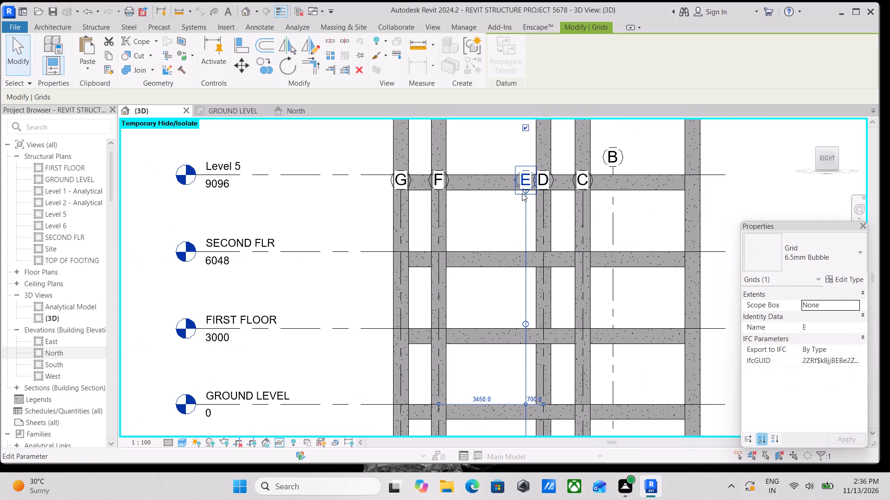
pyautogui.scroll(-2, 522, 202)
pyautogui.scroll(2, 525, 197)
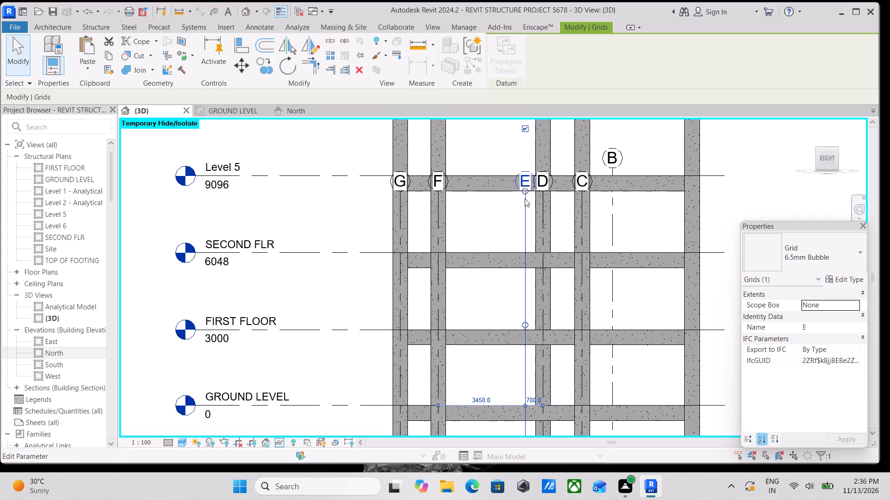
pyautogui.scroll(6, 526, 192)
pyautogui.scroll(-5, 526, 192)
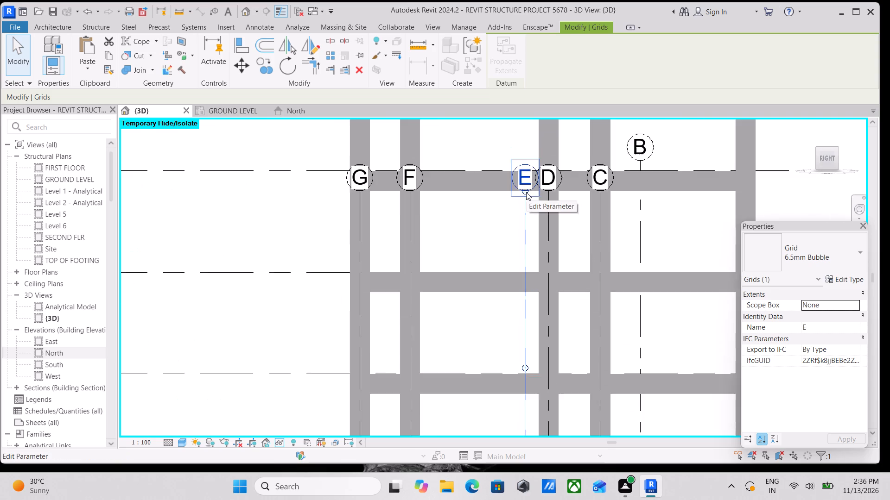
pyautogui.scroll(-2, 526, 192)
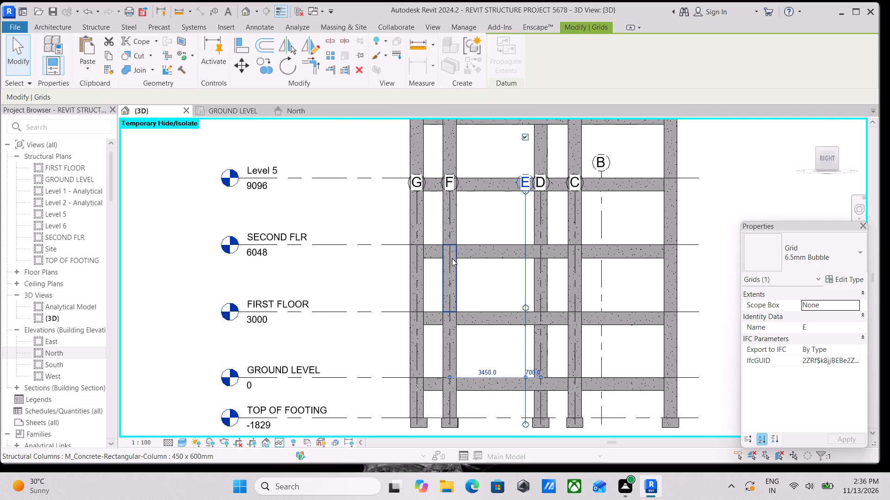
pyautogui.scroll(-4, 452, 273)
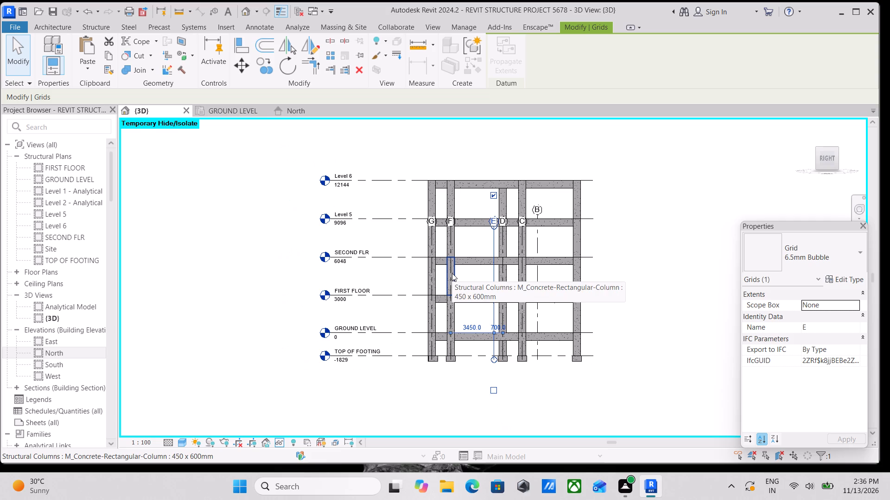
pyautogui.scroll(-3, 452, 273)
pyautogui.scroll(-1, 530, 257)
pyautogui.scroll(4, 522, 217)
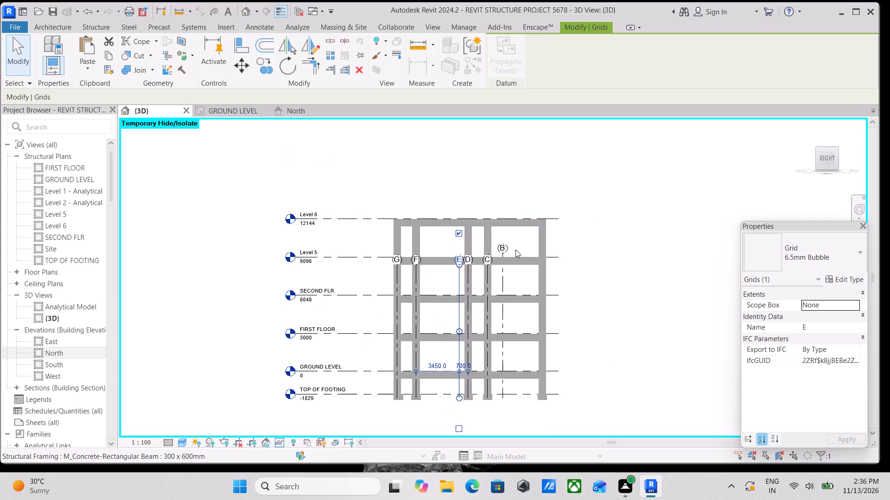
# Extend grid B upward from its bubble end so the bubble sits clear above the Level 6 beam.
pyautogui.scroll(11, 515, 250)
pyautogui.scroll(3, 468, 265)
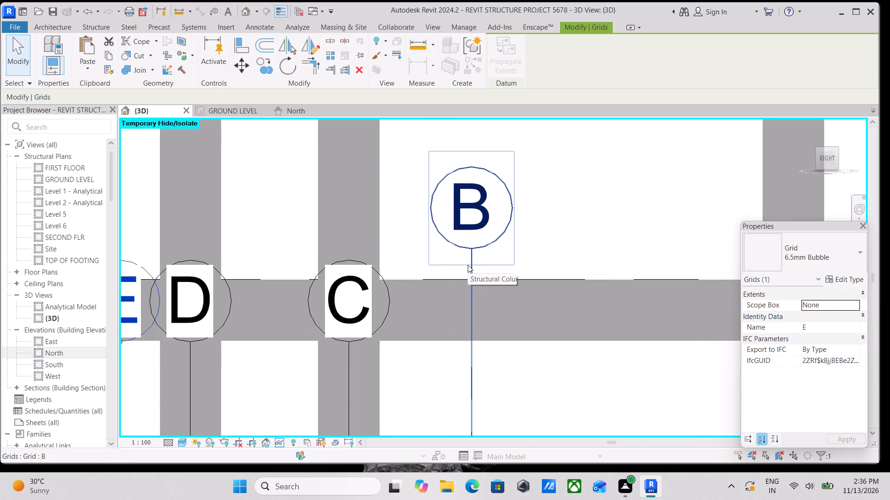
pyautogui.scroll(5, 468, 265)
pyautogui.click(474, 280)
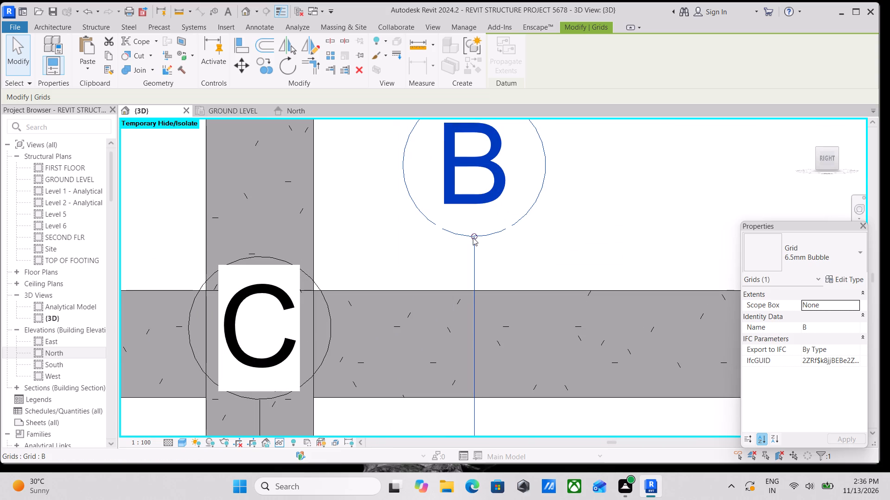
pyautogui.moveTo(473, 237); pyautogui.dragTo(511, 0)
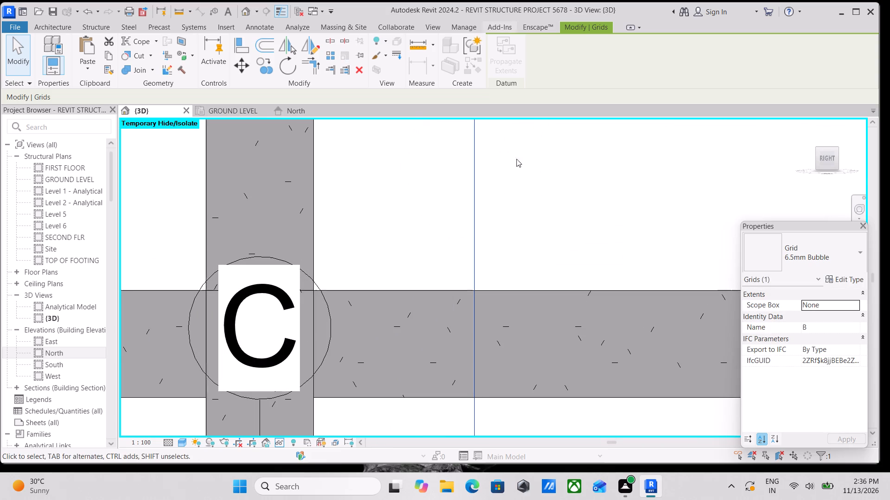
pyautogui.scroll(-9, 515, 183)
pyautogui.moveTo(515, 183); pyautogui.dragTo(548, 330, button='middle')
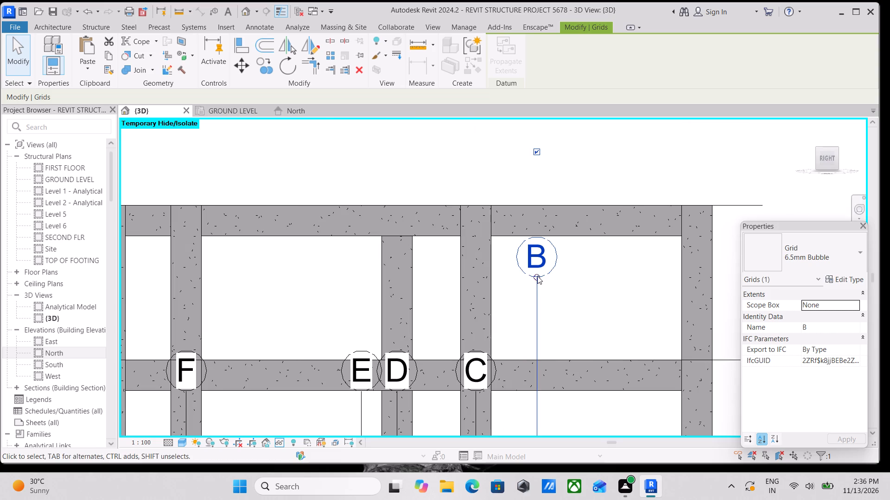
pyautogui.moveTo(535, 276); pyautogui.dragTo(527, 157)
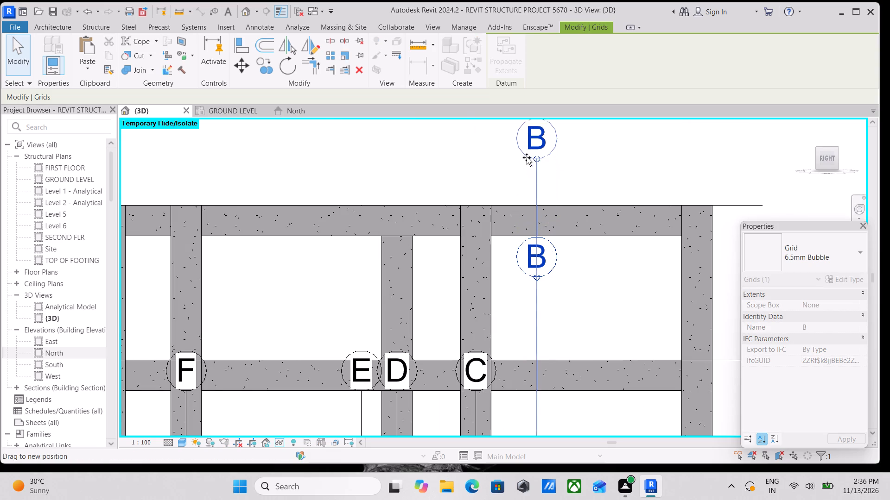
pyautogui.moveTo(527, 157); pyautogui.dragTo(527, 144)
pyautogui.moveTo(591, 328); pyautogui.dragTo(571, 277, button='middle')
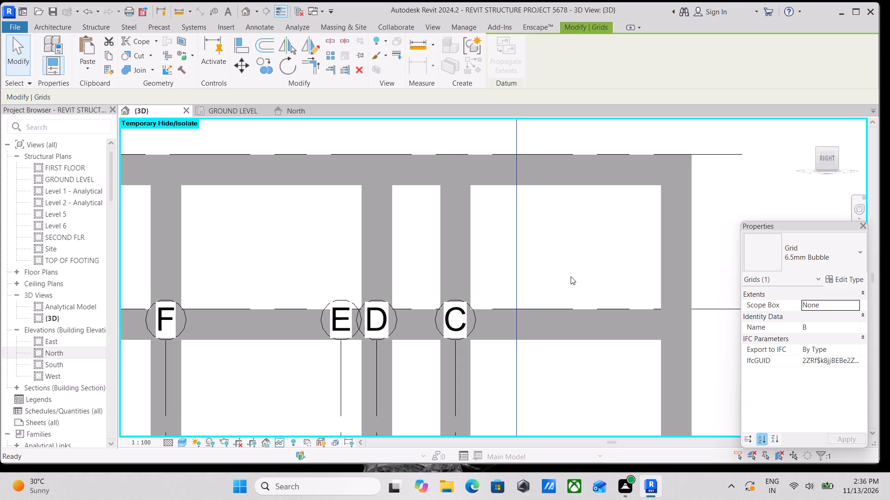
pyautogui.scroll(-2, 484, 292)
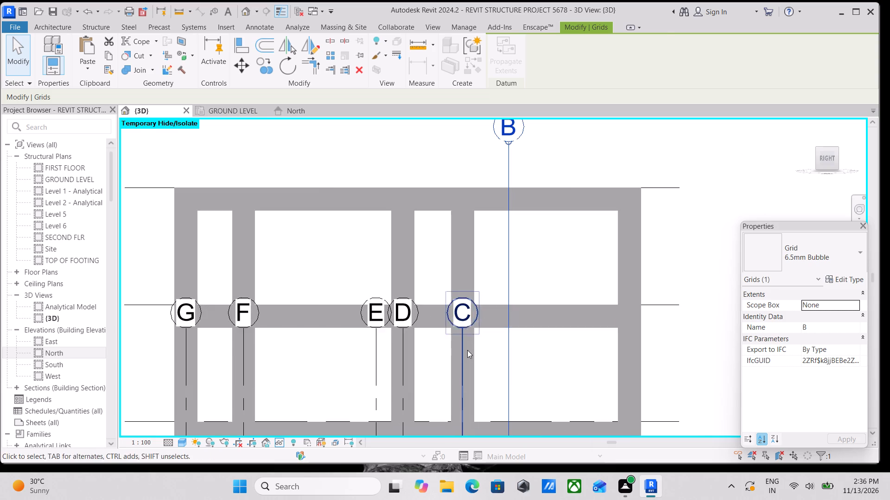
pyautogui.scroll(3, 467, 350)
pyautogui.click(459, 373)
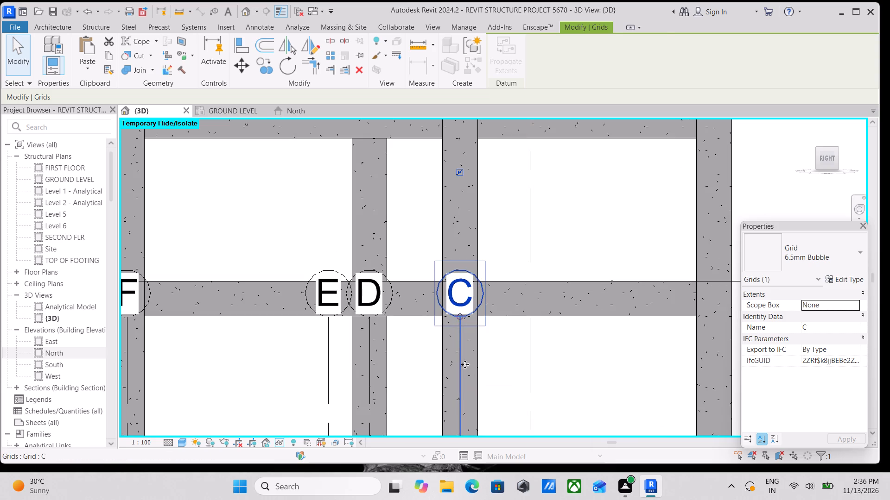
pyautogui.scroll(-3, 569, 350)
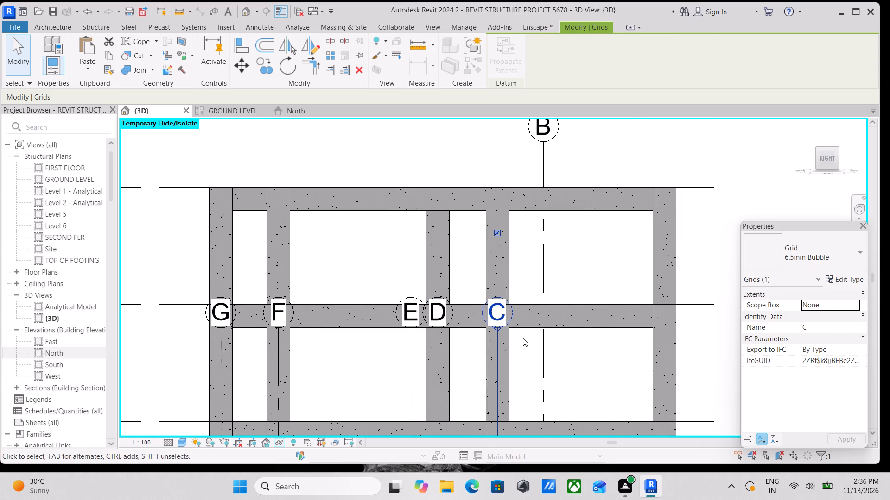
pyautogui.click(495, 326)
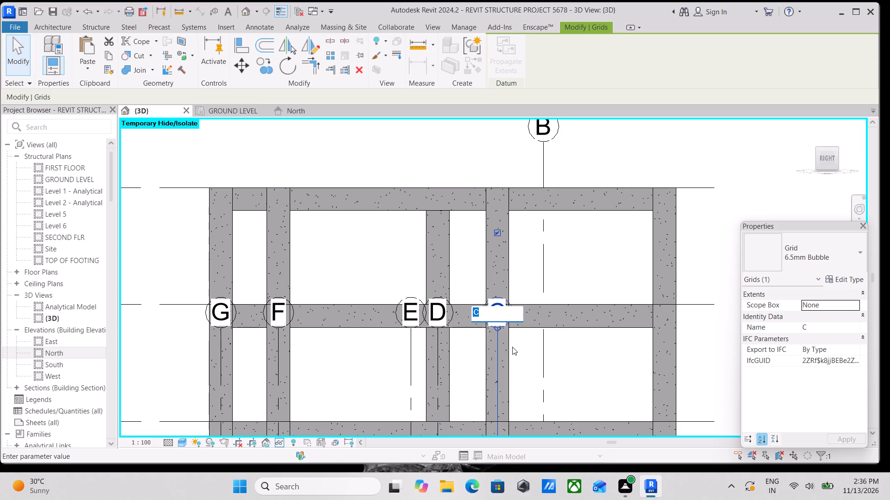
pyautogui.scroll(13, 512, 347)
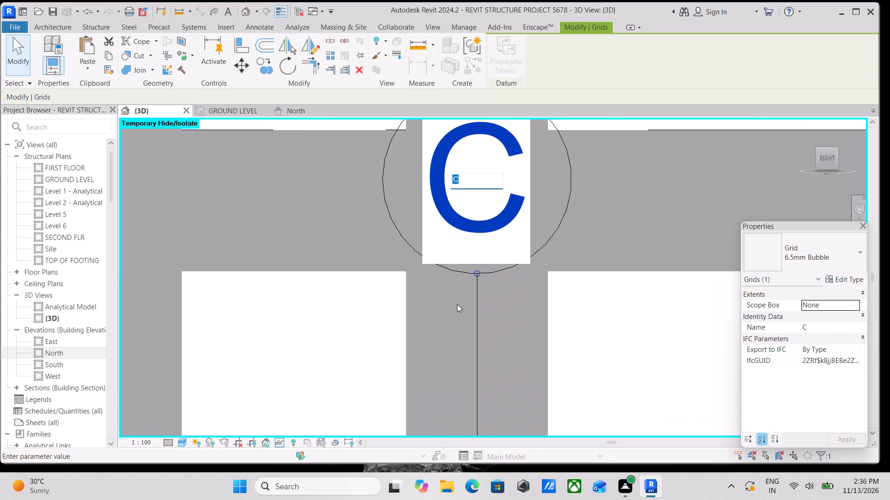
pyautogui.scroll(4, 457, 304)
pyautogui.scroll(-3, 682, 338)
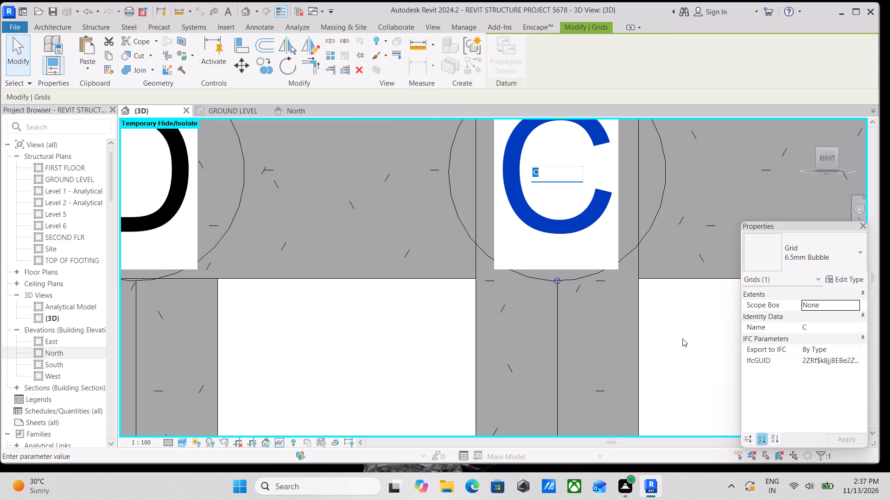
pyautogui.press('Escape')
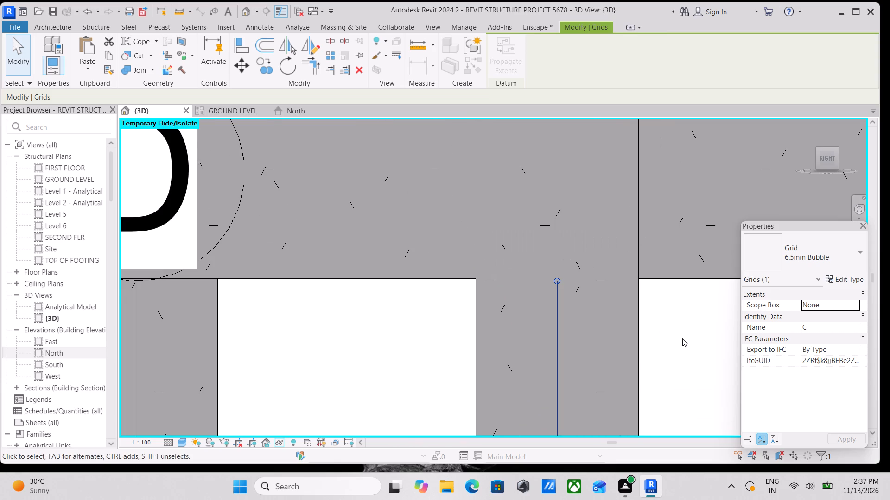
# Extend grid E upward from its bubble end at the underside of the Level 5 beam.
pyautogui.scroll(-5, 737, 258)
pyautogui.scroll(-7, 647, 276)
pyautogui.moveTo(684, 307); pyautogui.dragTo(573, 277, button='middle')
pyautogui.scroll(1, 541, 274)
pyautogui.click(404, 267)
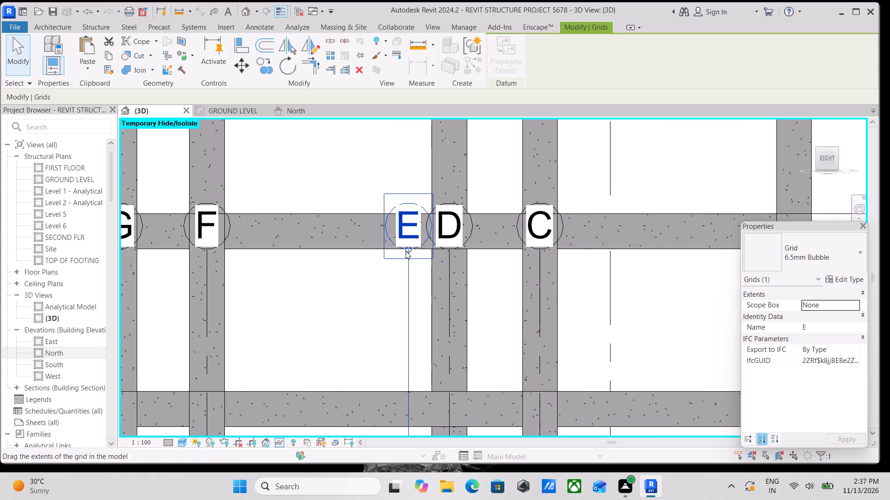
pyautogui.moveTo(406, 250); pyautogui.dragTo(381, 192)
pyautogui.scroll(13, 393, 243)
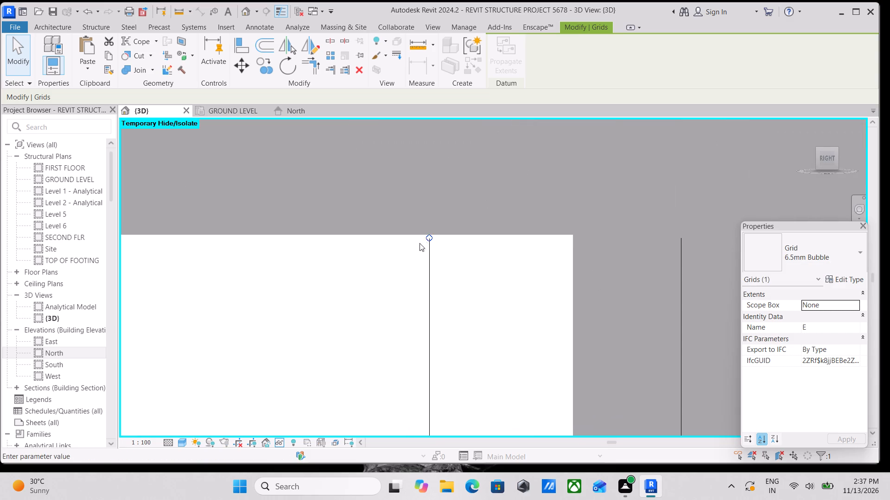
pyautogui.scroll(5, 420, 243)
pyautogui.moveTo(424, 239); pyautogui.dragTo(430, 22)
pyautogui.click(423, 245)
pyautogui.doubleClick(420, 243)
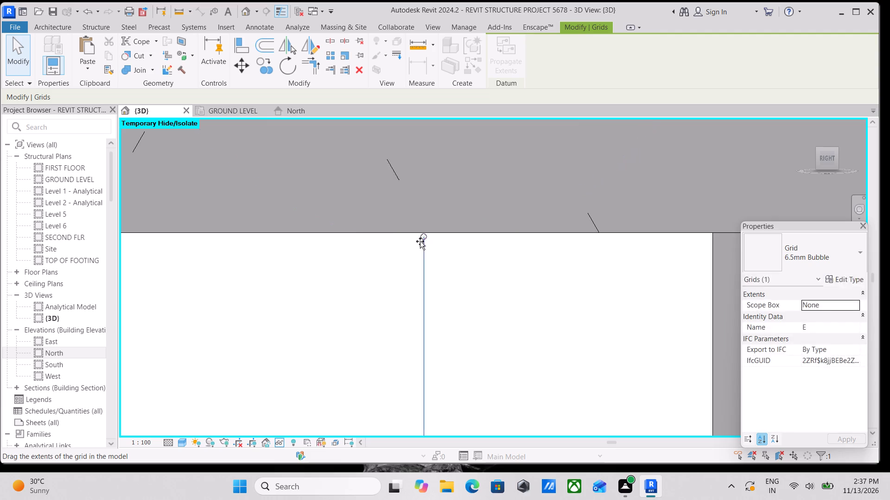
pyautogui.click(420, 232)
pyautogui.moveTo(421, 235); pyautogui.dragTo(465, 0)
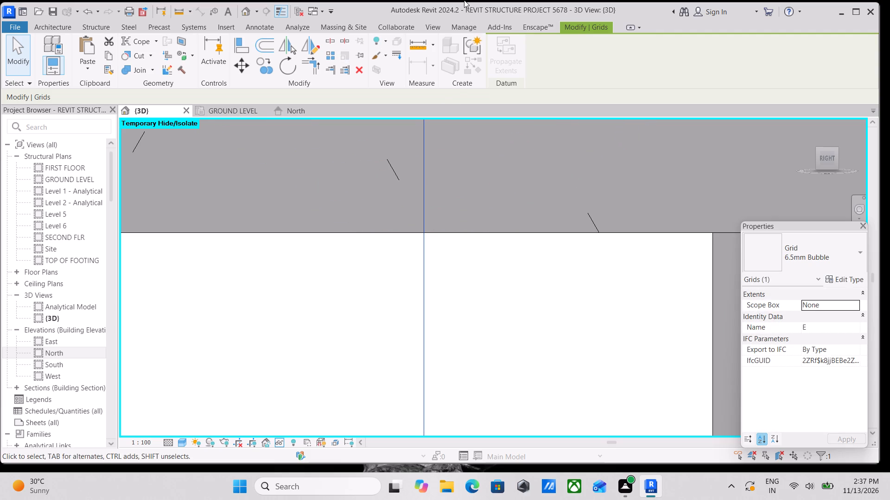
pyautogui.click(464, 0)
# Extend grid E further upward so its bubble sits above the Level 5 beam, clear of grid D's bubble.
pyautogui.scroll(-12, 466, 150)
pyautogui.scroll(1, 467, 151)
pyautogui.moveTo(470, 153); pyautogui.dragTo(439, 277, button='middle')
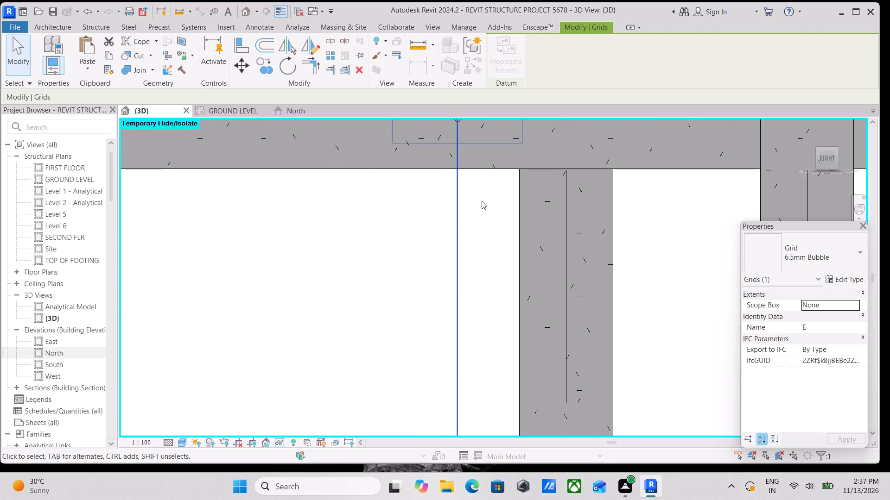
pyautogui.scroll(-2, 483, 195)
pyautogui.moveTo(483, 195); pyautogui.dragTo(327, 325, button='middle')
pyautogui.scroll(16, 326, 270)
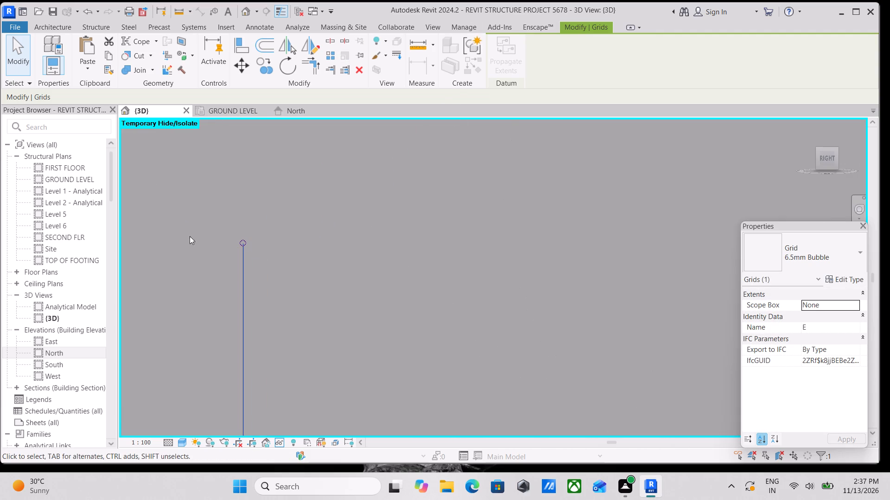
pyautogui.scroll(3, 184, 231)
pyautogui.moveTo(265, 248); pyautogui.dragTo(266, 114)
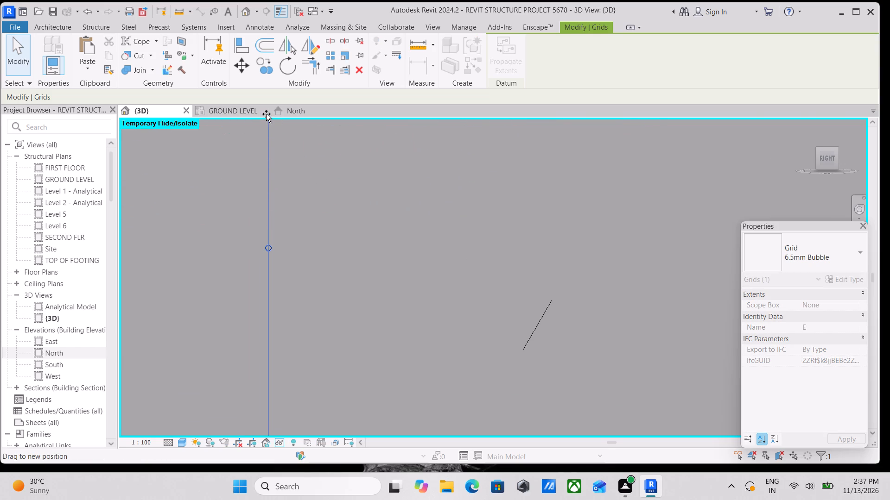
pyautogui.moveTo(266, 114); pyautogui.dragTo(252, 77)
pyautogui.scroll(-9, 483, 346)
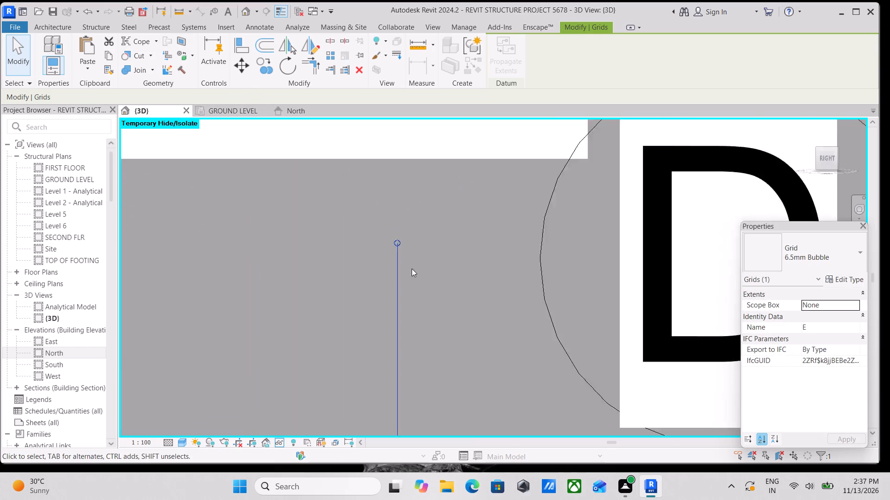
pyautogui.scroll(-7, 412, 269)
pyautogui.moveTo(413, 269); pyautogui.dragTo(360, 306, button='middle')
pyautogui.scroll(1, 390, 285)
pyautogui.moveTo(352, 291); pyautogui.dragTo(350, 268)
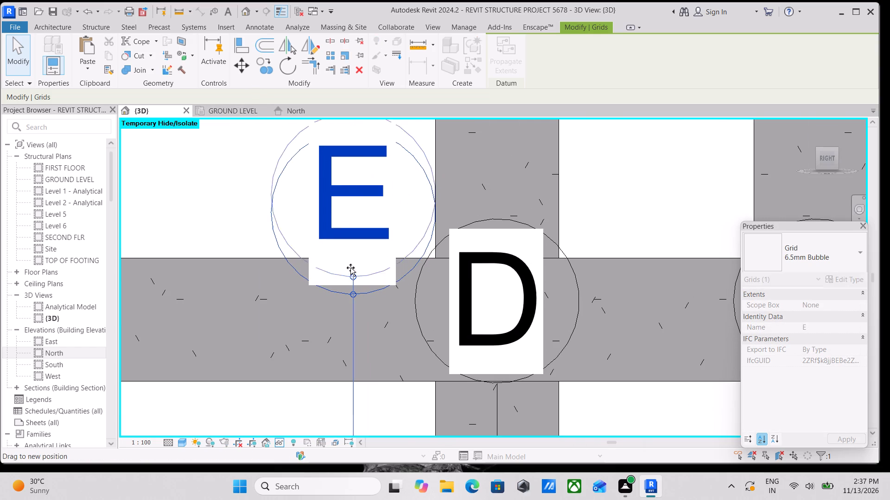
pyautogui.moveTo(350, 268); pyautogui.dragTo(365, 187)
pyautogui.scroll(-5, 365, 187)
pyautogui.scroll(-3, 243, 201)
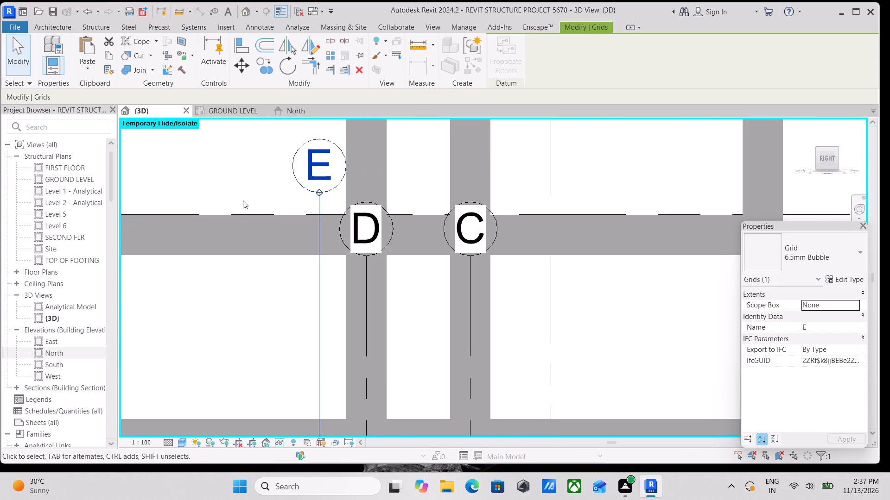
# Extend grid E upward from its bubble end so the bubble sits clear above the Level 6 beam.
pyautogui.moveTo(244, 197); pyautogui.dragTo(174, 312, button='middle')
pyautogui.scroll(-2, 191, 288)
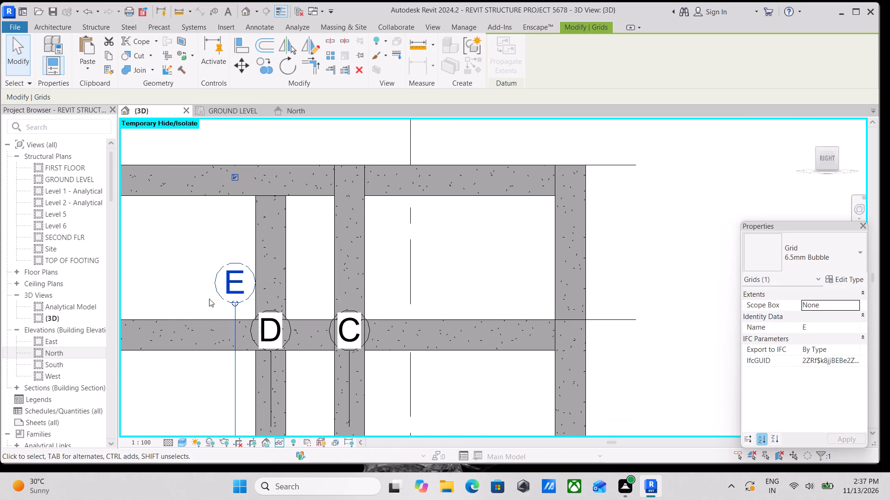
pyautogui.scroll(8, 242, 337)
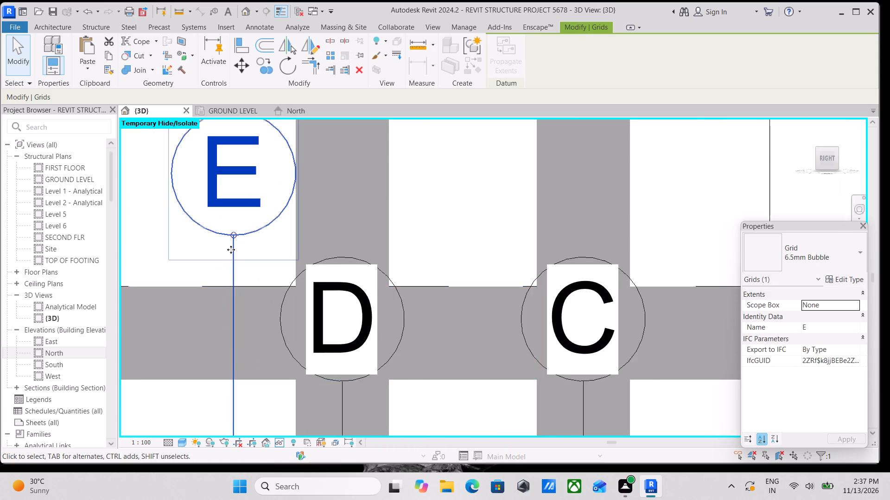
pyautogui.scroll(16, 231, 249)
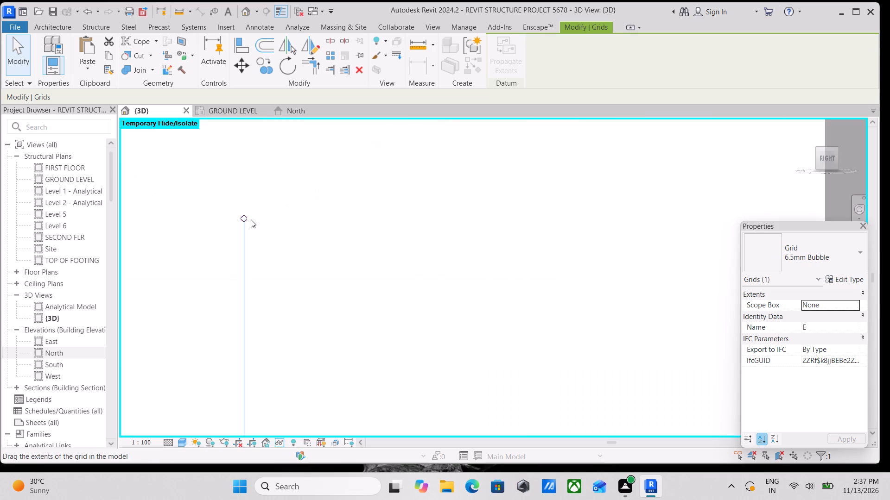
pyautogui.moveTo(246, 218); pyautogui.dragTo(244, 213)
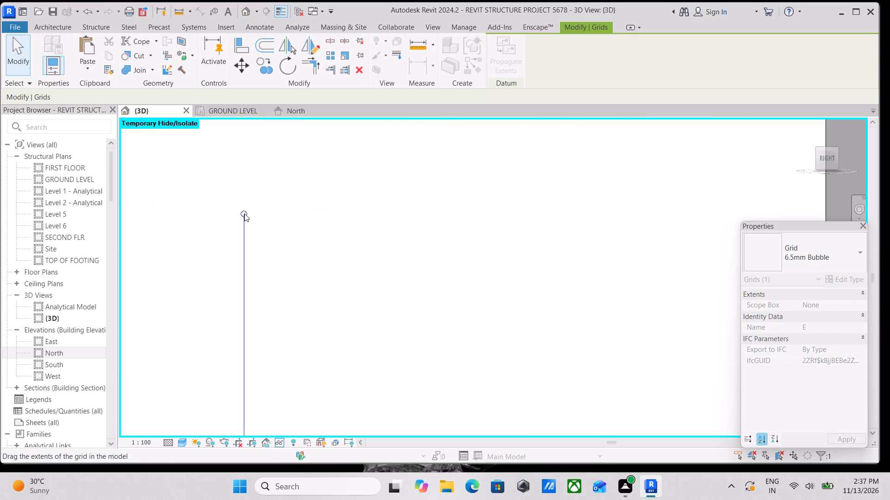
pyautogui.scroll(-20, 244, 213)
pyautogui.scroll(-3, 244, 213)
pyautogui.moveTo(244, 213); pyautogui.dragTo(244, 131)
pyautogui.scroll(-3, 227, 115)
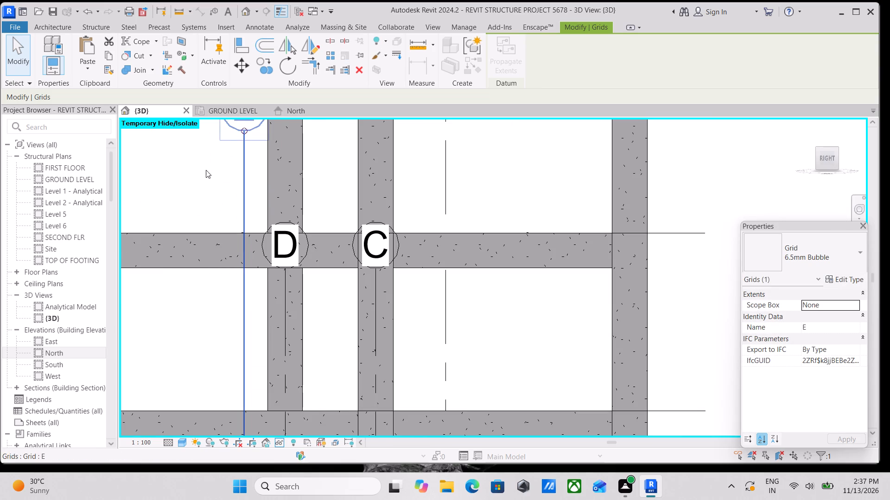
pyautogui.moveTo(206, 170); pyautogui.dragTo(196, 315, button='middle')
pyautogui.scroll(-1, 193, 317)
pyautogui.scroll(2, 235, 280)
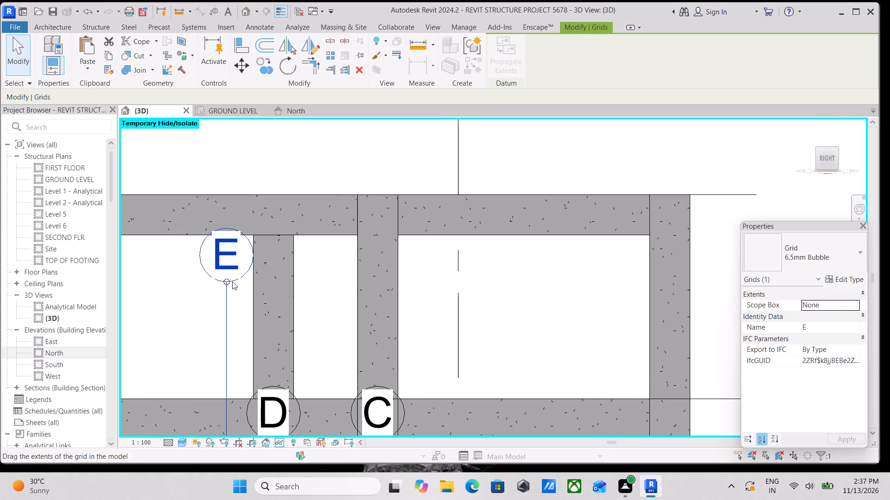
pyautogui.scroll(2, 226, 294)
pyautogui.scroll(-3, 226, 294)
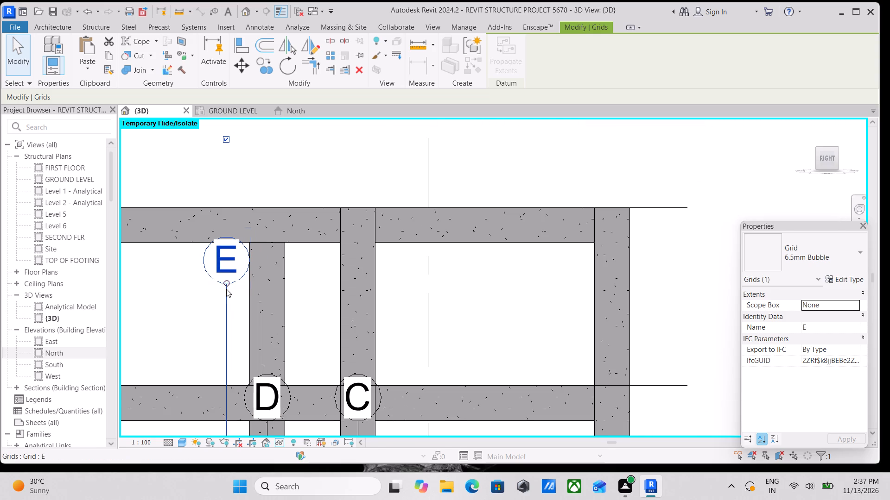
pyautogui.moveTo(227, 283); pyautogui.dragTo(203, 215)
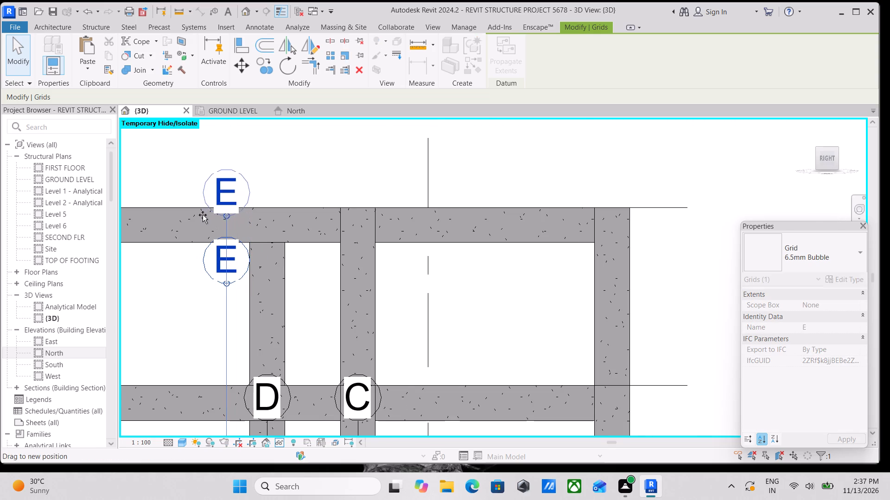
pyautogui.moveTo(203, 215); pyautogui.dragTo(222, 184)
pyautogui.scroll(-2, 343, 290)
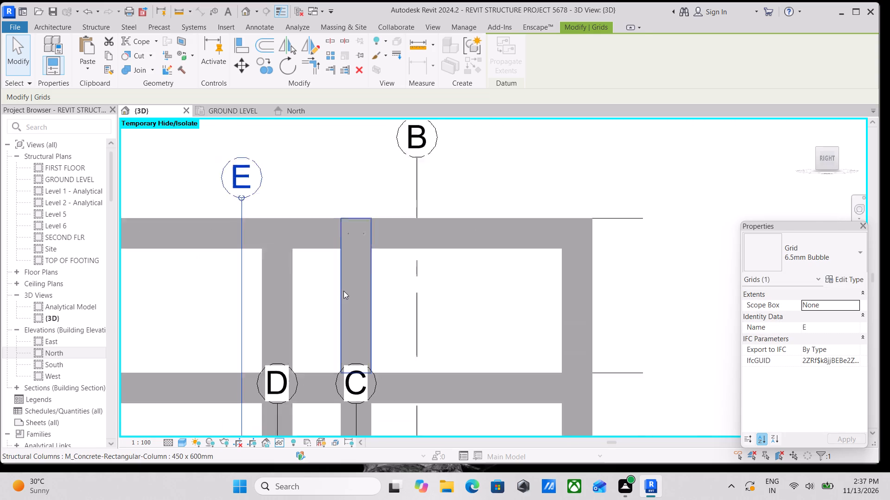
# Extend grid D upward from the Level 5 beam so its bubble sits above the Level 6 beam, higher than grid E's bubble.
pyautogui.scroll(-3, 343, 291)
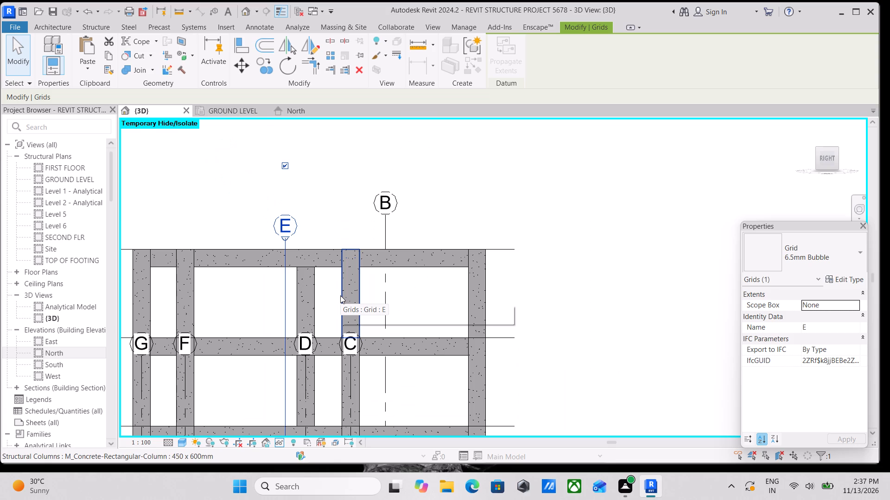
pyautogui.scroll(-2, 331, 312)
pyautogui.scroll(6, 321, 358)
pyautogui.click(306, 373)
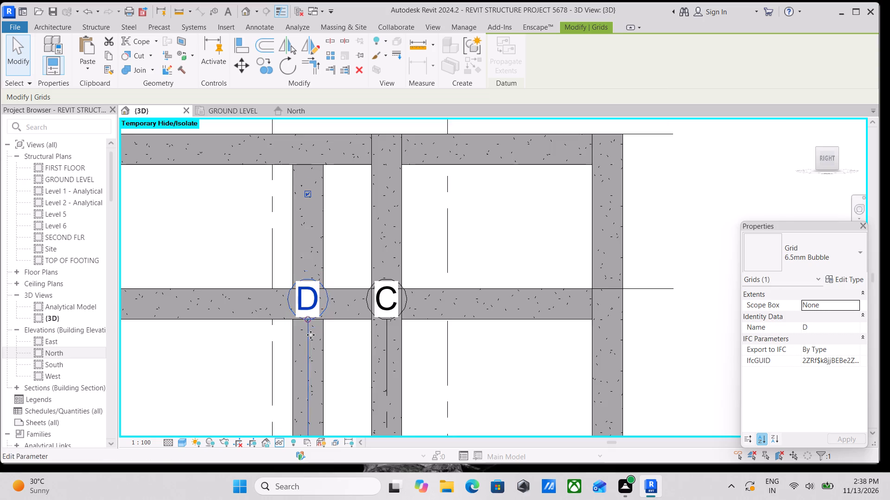
pyautogui.scroll(5, 311, 335)
pyautogui.moveTo(304, 311); pyautogui.dragTo(304, 284)
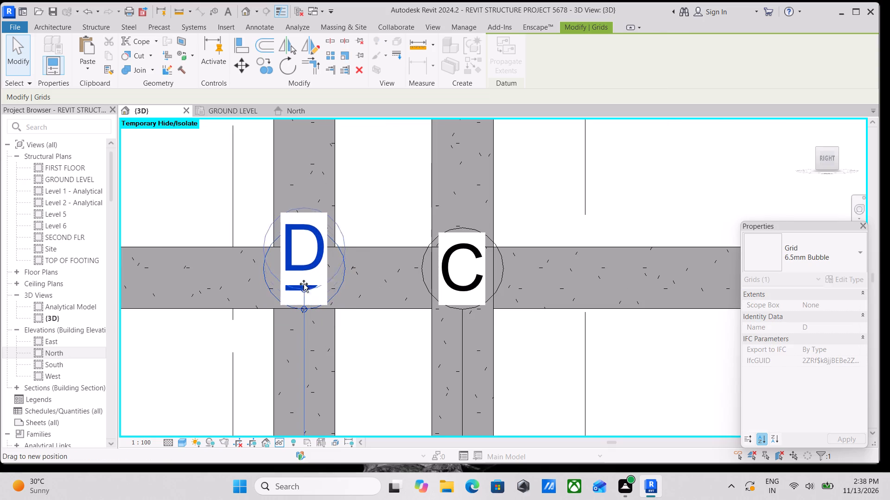
pyautogui.moveTo(304, 284); pyautogui.dragTo(366, 56)
pyautogui.scroll(-3, 392, 217)
pyautogui.moveTo(378, 210); pyautogui.dragTo(396, 375, button='middle')
pyautogui.scroll(-1, 392, 349)
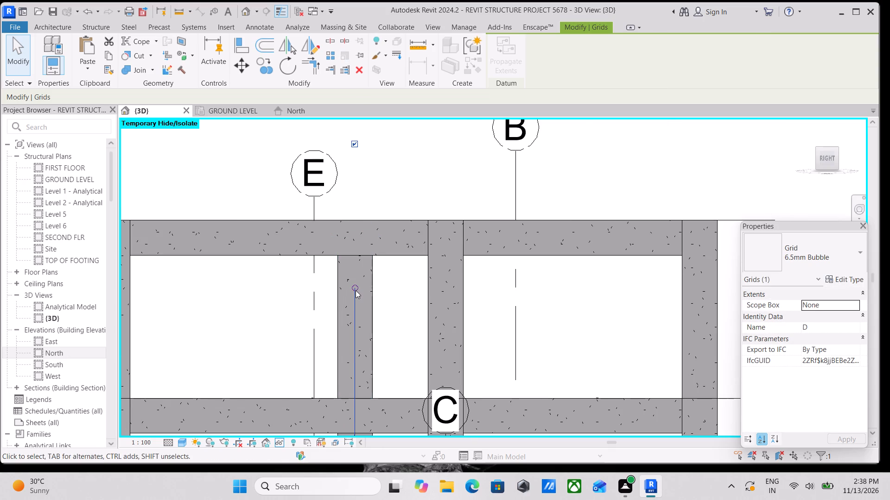
pyautogui.moveTo(356, 290); pyautogui.dragTo(357, 188)
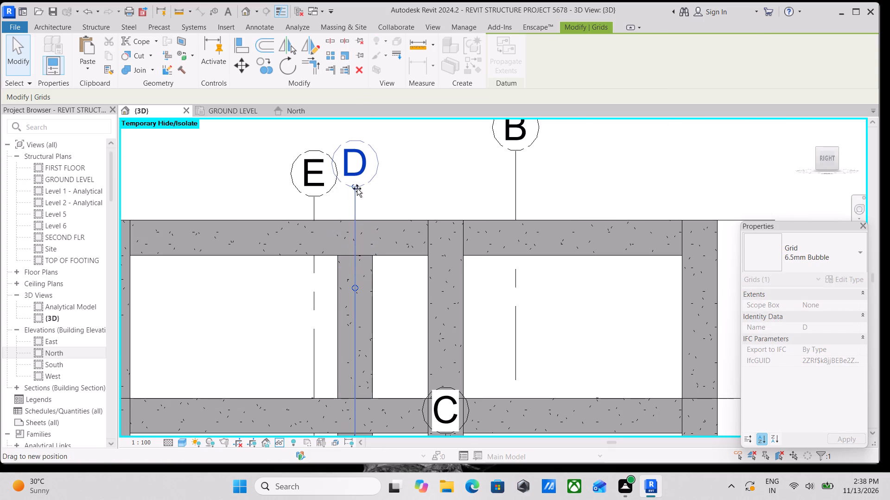
pyautogui.moveTo(357, 188); pyautogui.dragTo(362, 130)
pyautogui.scroll(-3, 556, 274)
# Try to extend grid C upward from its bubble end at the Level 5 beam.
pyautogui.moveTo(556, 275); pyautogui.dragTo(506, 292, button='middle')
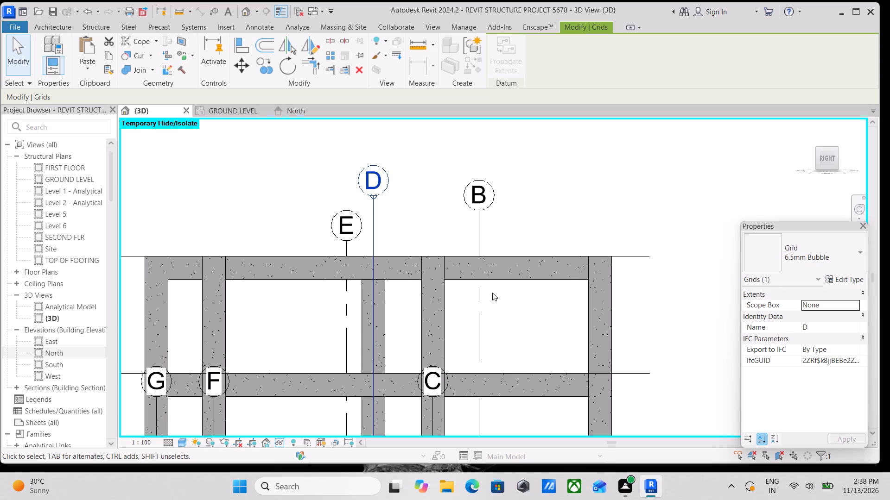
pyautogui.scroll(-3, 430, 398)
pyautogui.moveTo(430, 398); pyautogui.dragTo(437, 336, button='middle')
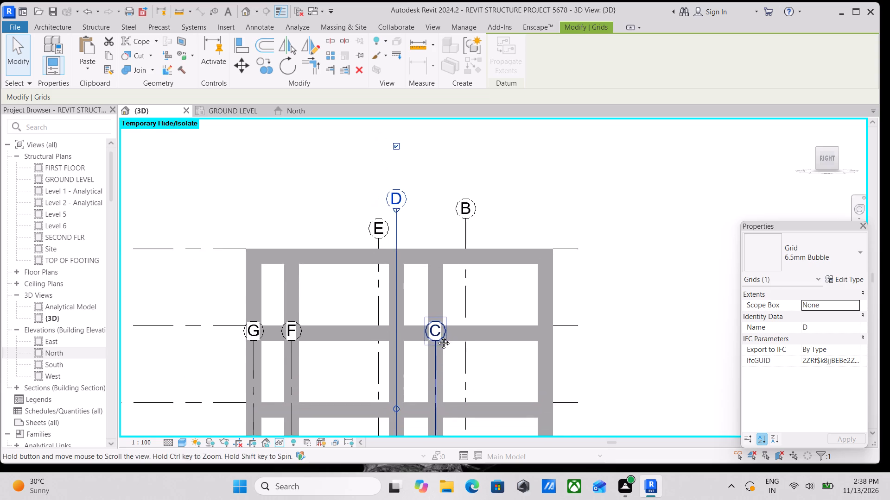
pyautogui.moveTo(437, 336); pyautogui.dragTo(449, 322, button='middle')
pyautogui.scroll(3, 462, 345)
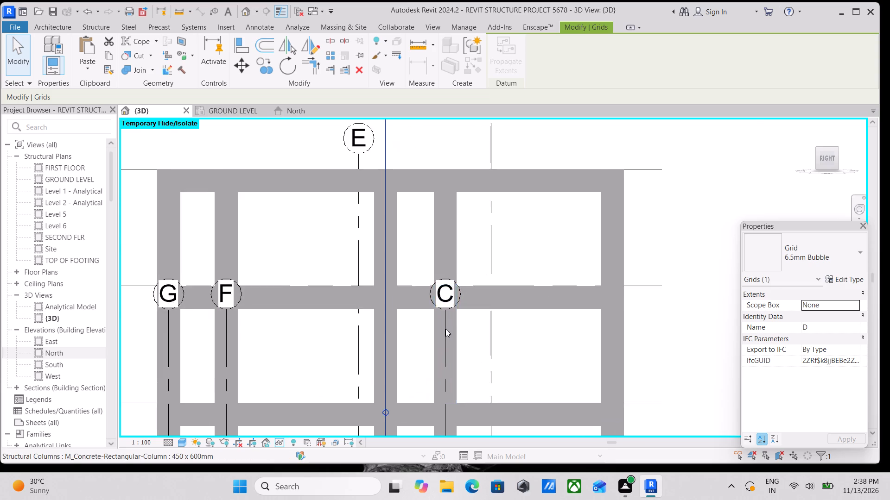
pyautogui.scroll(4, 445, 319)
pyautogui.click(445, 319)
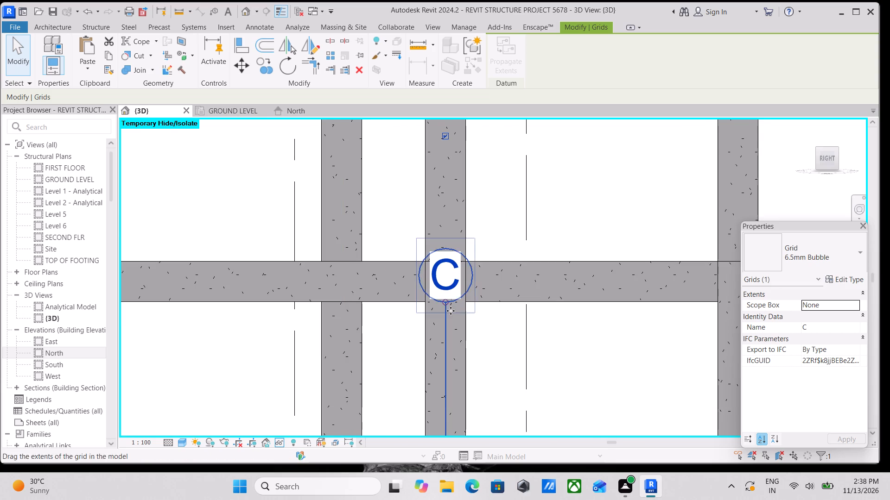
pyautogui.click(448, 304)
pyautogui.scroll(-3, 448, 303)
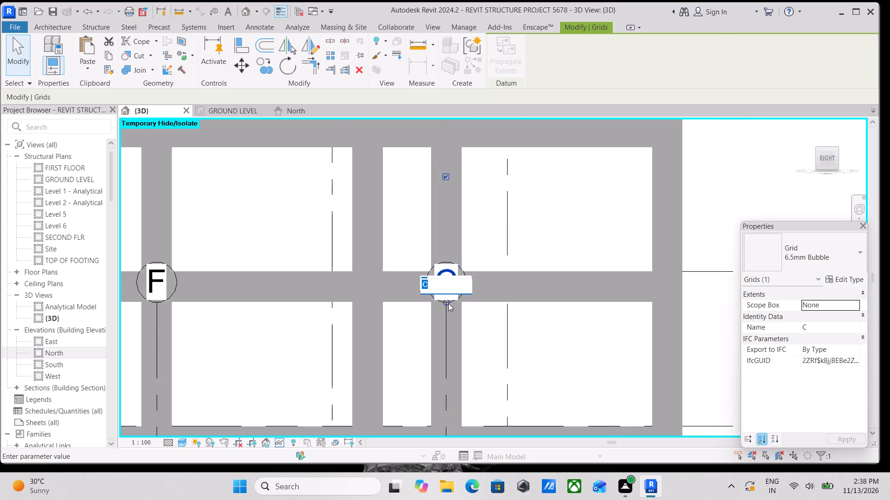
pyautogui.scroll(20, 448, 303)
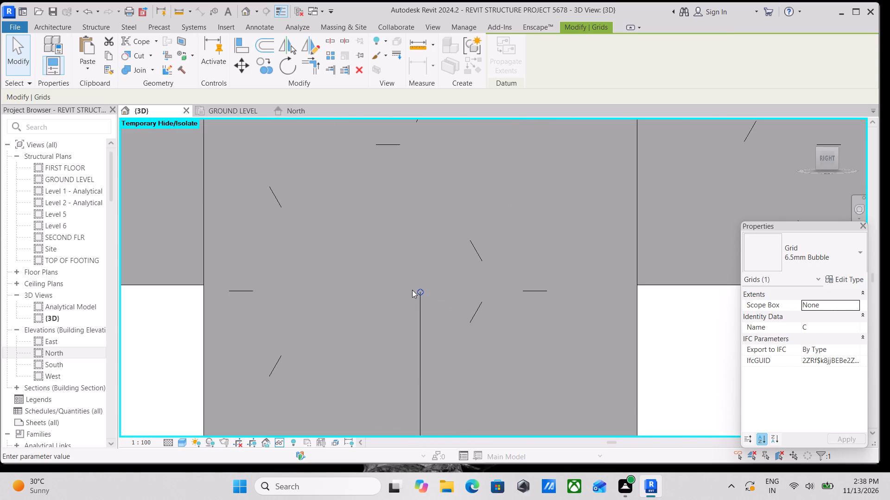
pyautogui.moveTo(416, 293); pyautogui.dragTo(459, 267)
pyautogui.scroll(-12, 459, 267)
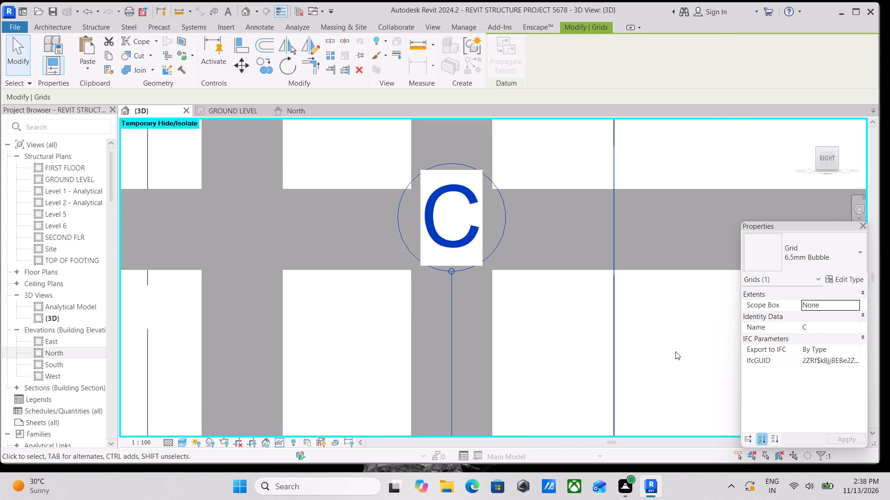
# Extend grid G upward from its bubble end so the line stops near the top of the Level 5 beam.
pyautogui.moveTo(673, 350); pyautogui.dragTo(567, 354, button='middle')
pyautogui.scroll(-8, 381, 278)
pyautogui.moveTo(446, 303); pyautogui.dragTo(618, 356, button='middle')
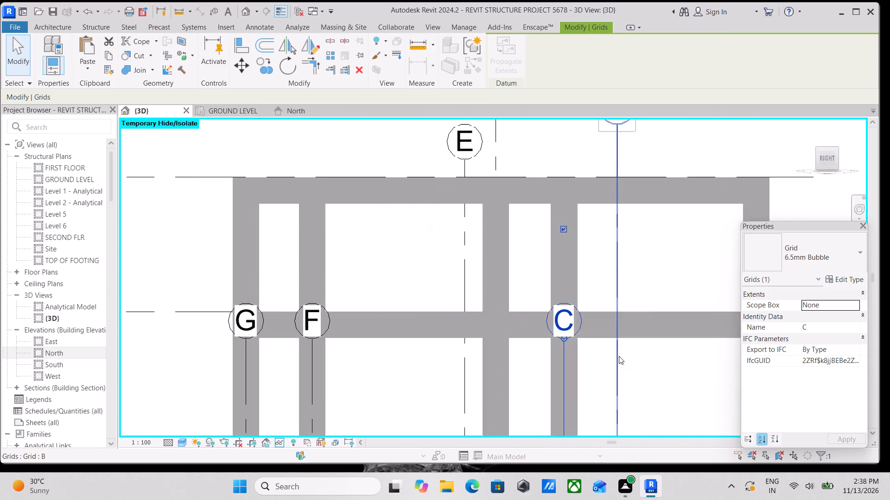
pyautogui.scroll(-4, 417, 344)
pyautogui.moveTo(417, 344); pyautogui.dragTo(503, 345, button='middle')
pyautogui.scroll(4, 348, 343)
pyautogui.scroll(8, 448, 305)
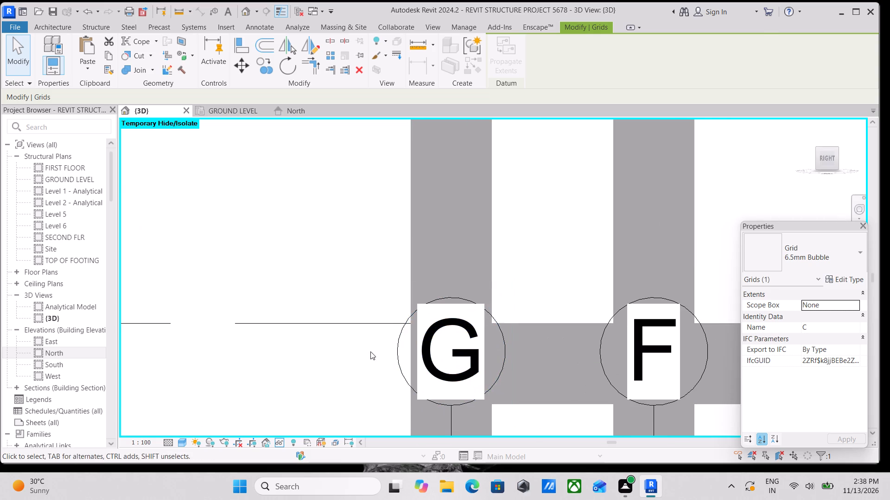
pyautogui.click(401, 347)
pyautogui.scroll(-5, 401, 347)
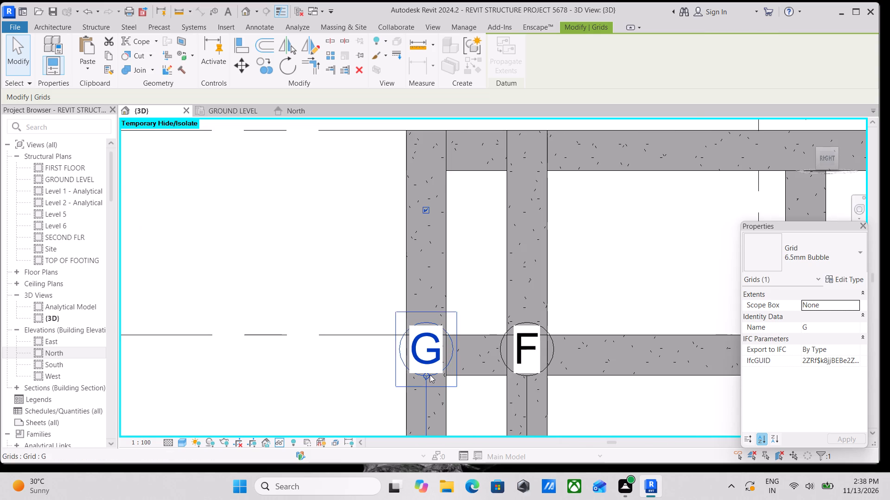
pyautogui.moveTo(430, 375); pyautogui.dragTo(429, 356)
pyautogui.scroll(14, 431, 387)
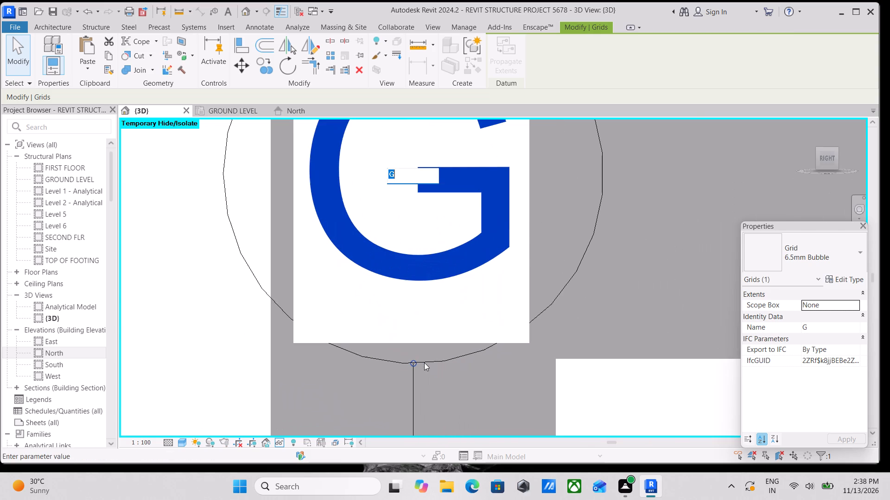
pyautogui.moveTo(416, 363); pyautogui.dragTo(424, 271)
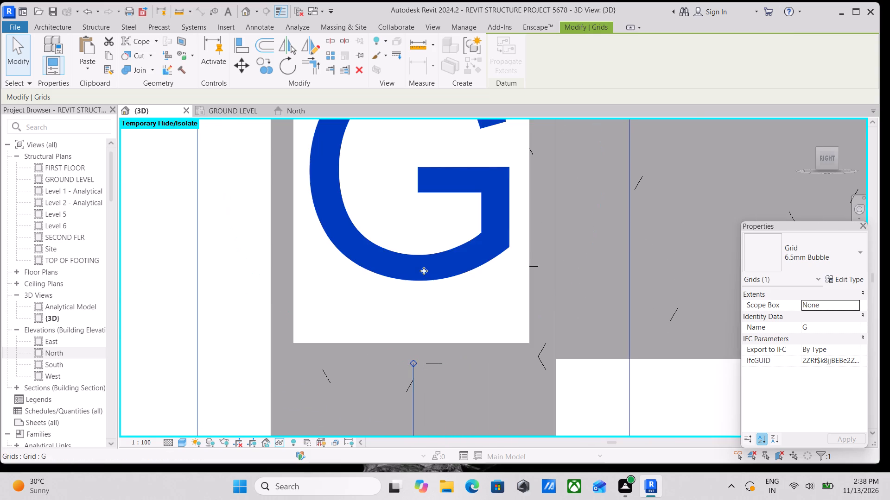
pyautogui.moveTo(412, 362); pyautogui.dragTo(411, 352)
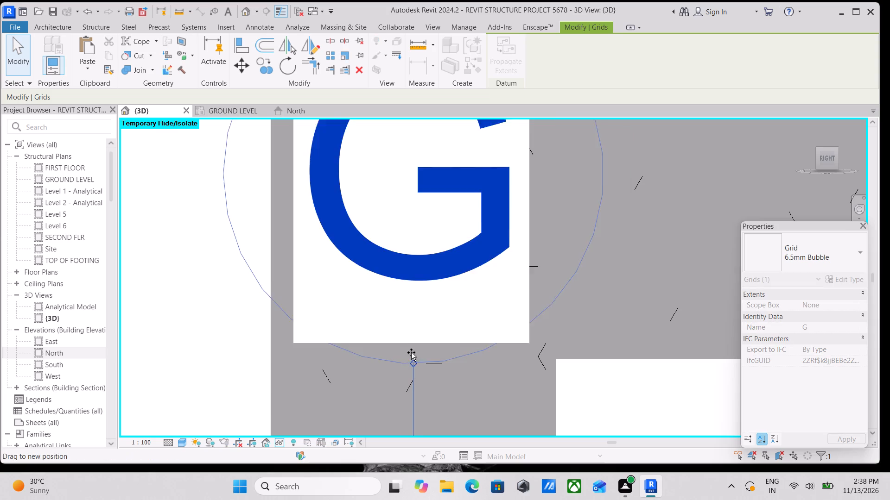
pyautogui.moveTo(411, 352); pyautogui.dragTo(420, 109)
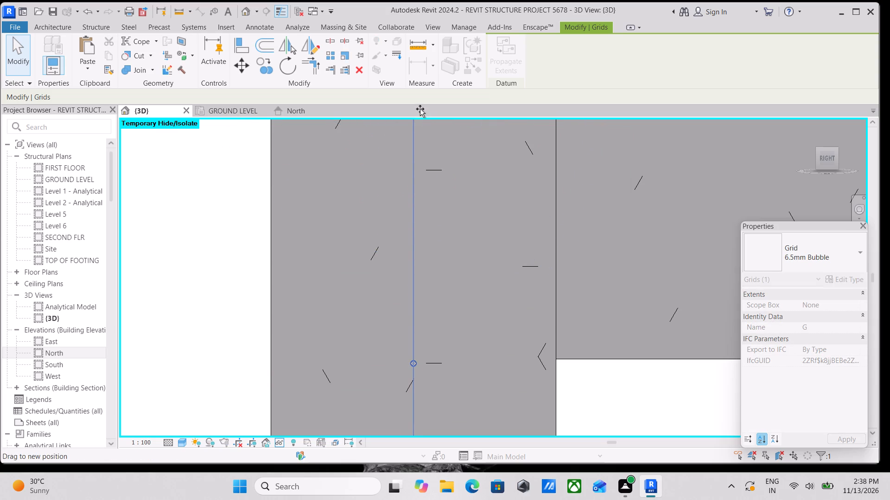
pyautogui.moveTo(420, 109); pyautogui.dragTo(407, 98)
# Extend grid G further upward from its bubble end so the bubble sits clear above the Level 6 beam.
pyautogui.scroll(-3, 446, 149)
pyautogui.moveTo(446, 149); pyautogui.dragTo(468, 374, button='middle')
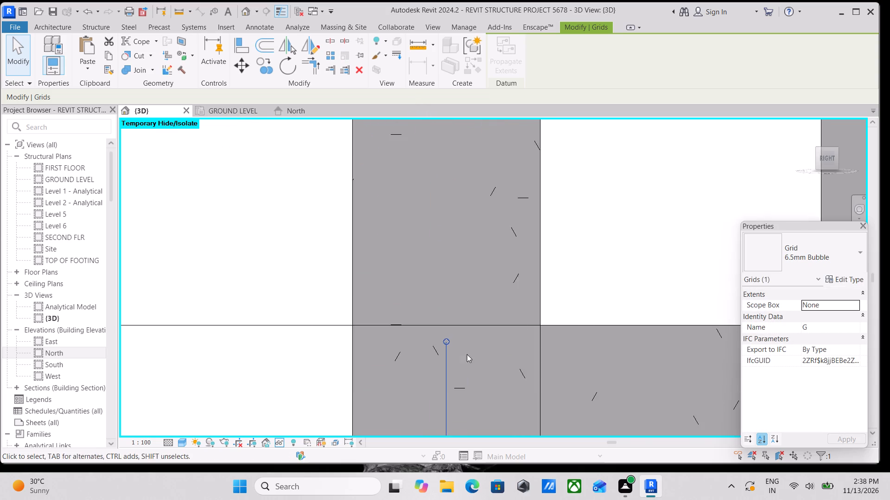
pyautogui.scroll(-6, 473, 319)
pyautogui.moveTo(473, 319); pyautogui.dragTo(379, 337, button='middle')
pyautogui.scroll(1, 448, 323)
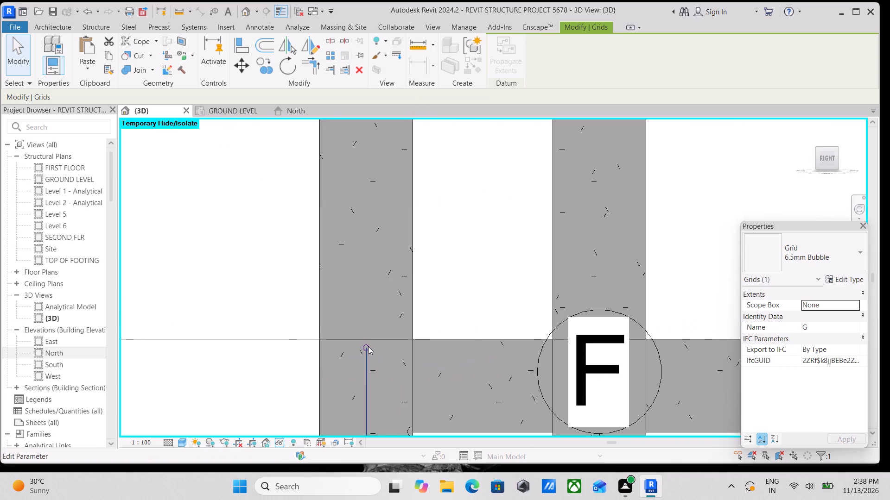
pyautogui.moveTo(368, 346); pyautogui.dragTo(359, 197)
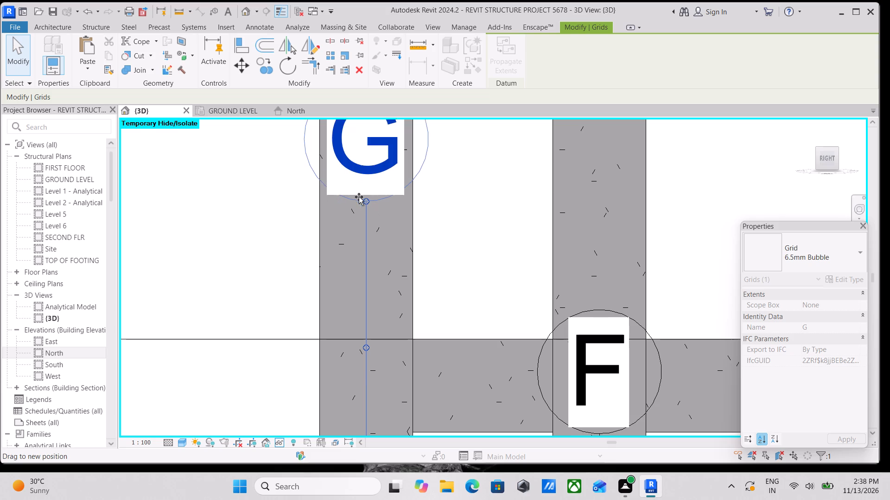
pyautogui.moveTo(359, 197); pyautogui.dragTo(278, 83)
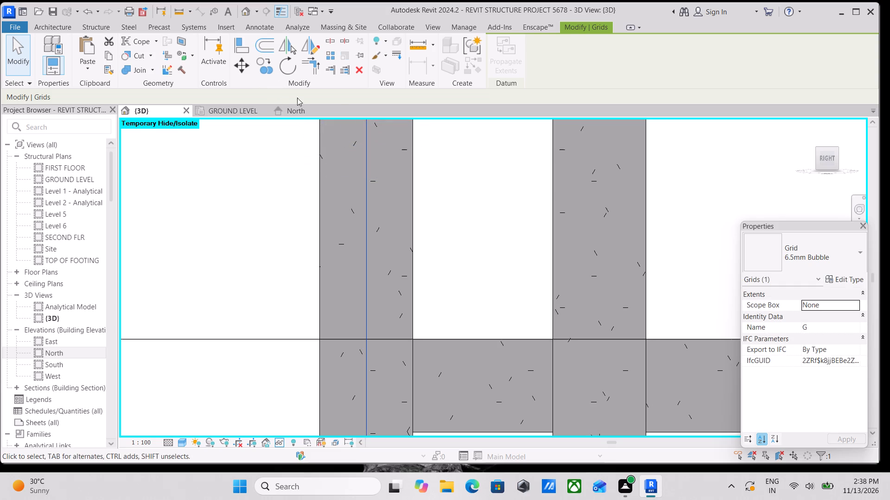
pyautogui.moveTo(288, 186); pyautogui.dragTo(336, 385, button='middle')
pyautogui.scroll(-7, 317, 317)
pyautogui.moveTo(318, 306); pyautogui.dragTo(293, 350, button='middle')
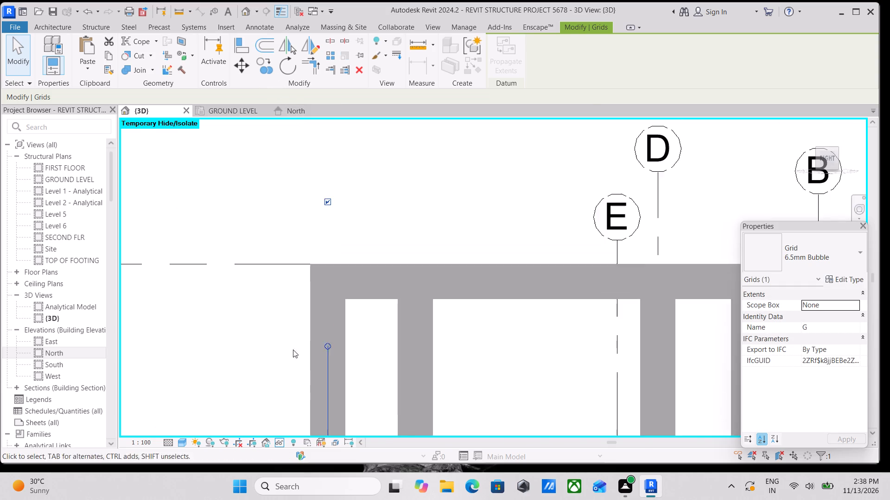
pyautogui.scroll(3, 324, 344)
pyautogui.moveTo(331, 346); pyautogui.dragTo(323, 228)
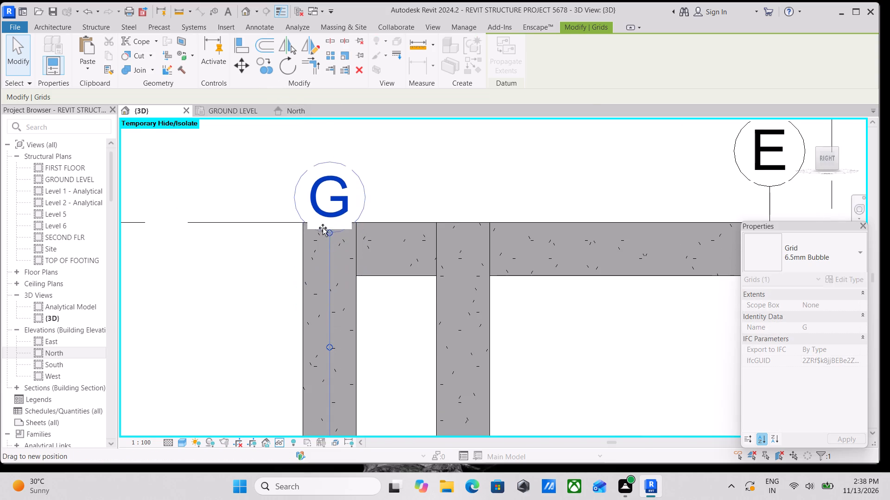
pyautogui.moveTo(323, 228); pyautogui.dragTo(351, 132)
pyautogui.scroll(-3, 426, 142)
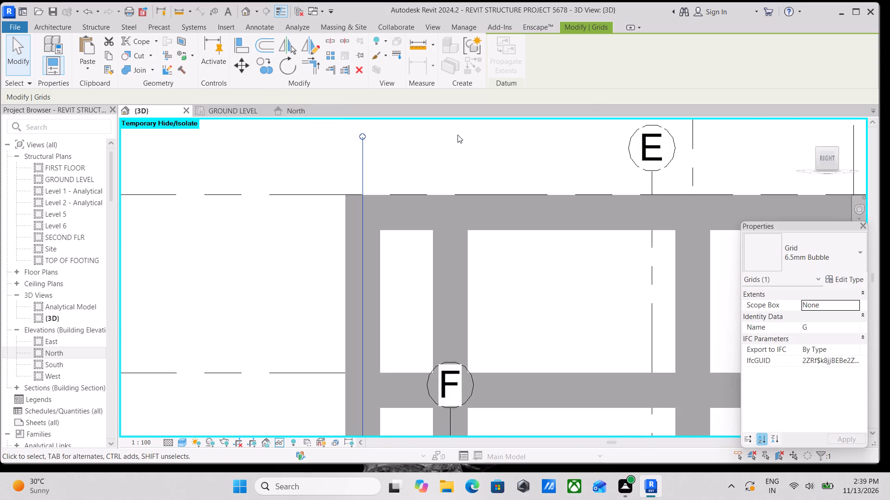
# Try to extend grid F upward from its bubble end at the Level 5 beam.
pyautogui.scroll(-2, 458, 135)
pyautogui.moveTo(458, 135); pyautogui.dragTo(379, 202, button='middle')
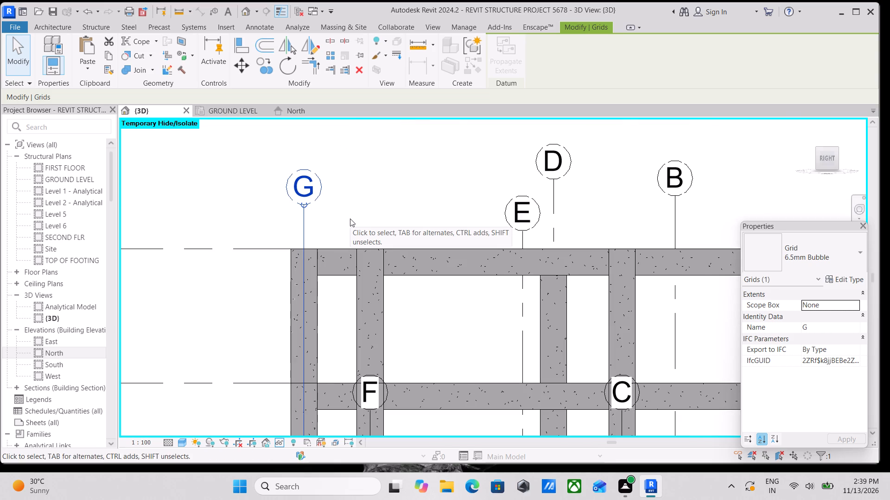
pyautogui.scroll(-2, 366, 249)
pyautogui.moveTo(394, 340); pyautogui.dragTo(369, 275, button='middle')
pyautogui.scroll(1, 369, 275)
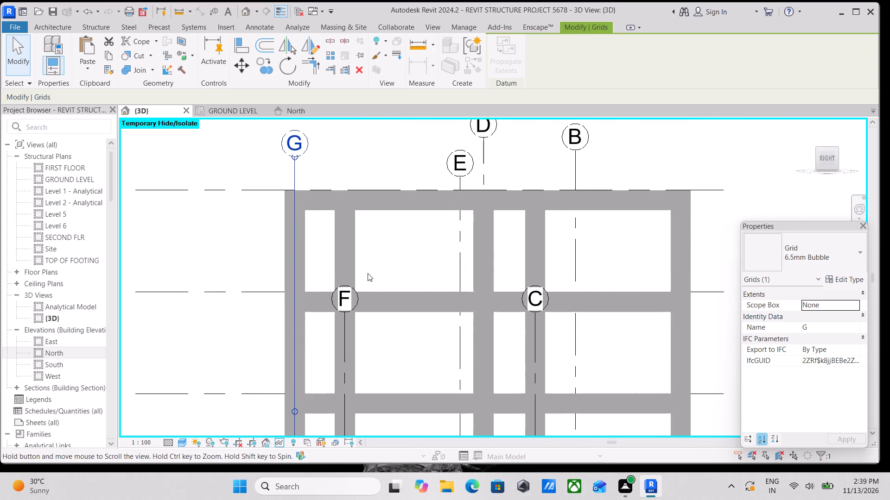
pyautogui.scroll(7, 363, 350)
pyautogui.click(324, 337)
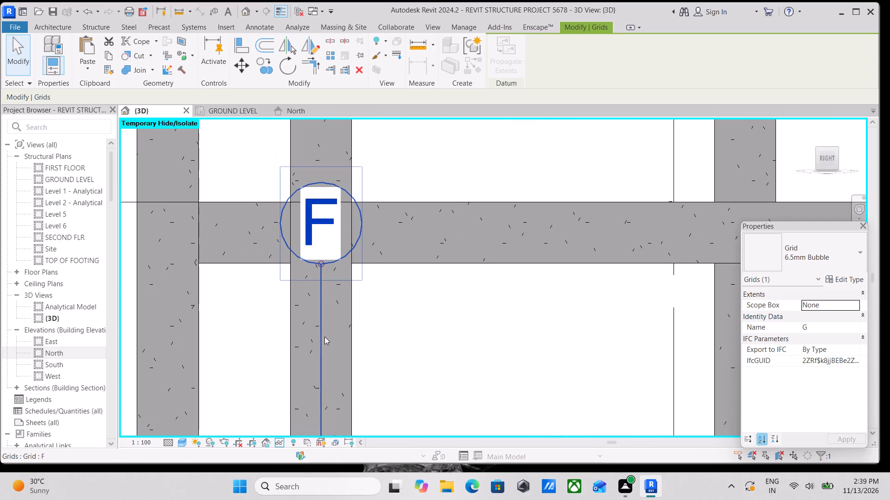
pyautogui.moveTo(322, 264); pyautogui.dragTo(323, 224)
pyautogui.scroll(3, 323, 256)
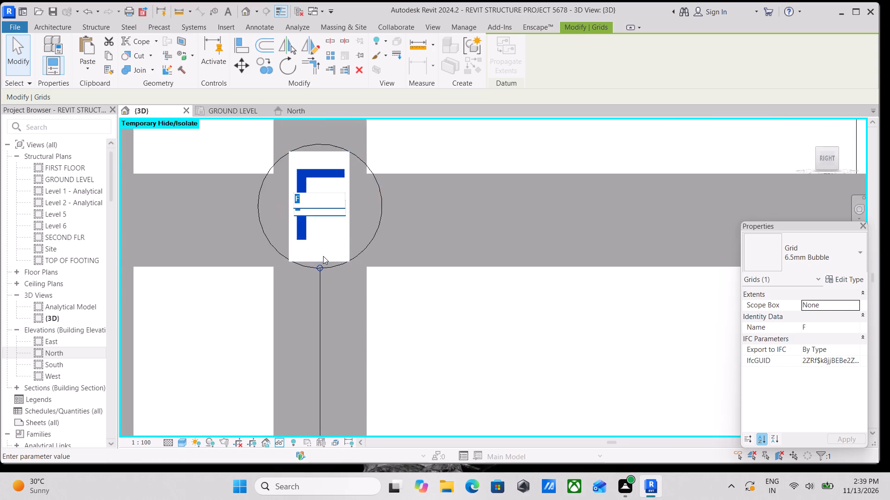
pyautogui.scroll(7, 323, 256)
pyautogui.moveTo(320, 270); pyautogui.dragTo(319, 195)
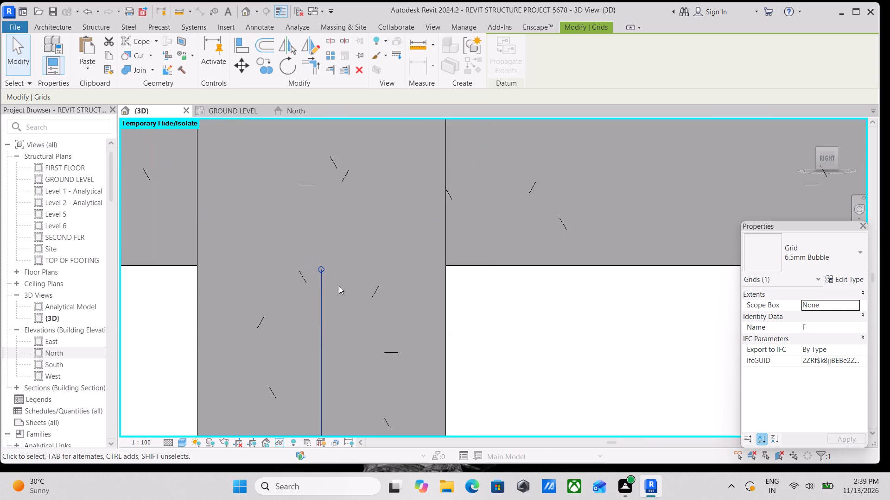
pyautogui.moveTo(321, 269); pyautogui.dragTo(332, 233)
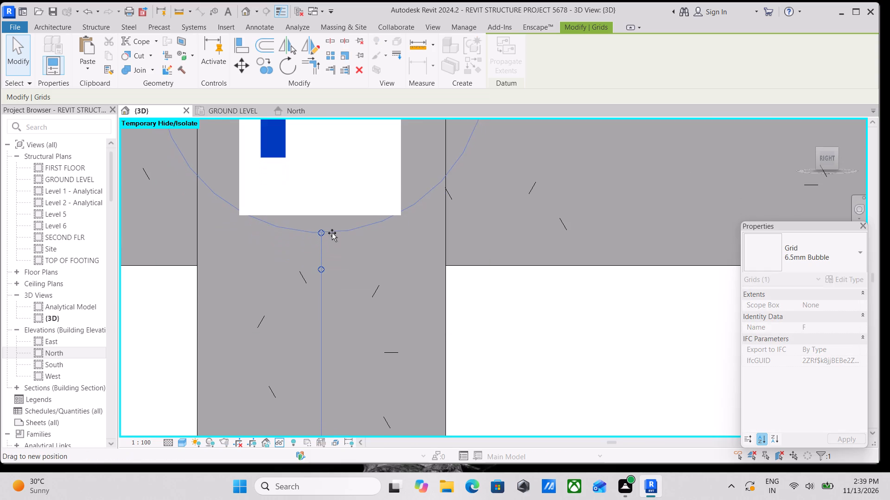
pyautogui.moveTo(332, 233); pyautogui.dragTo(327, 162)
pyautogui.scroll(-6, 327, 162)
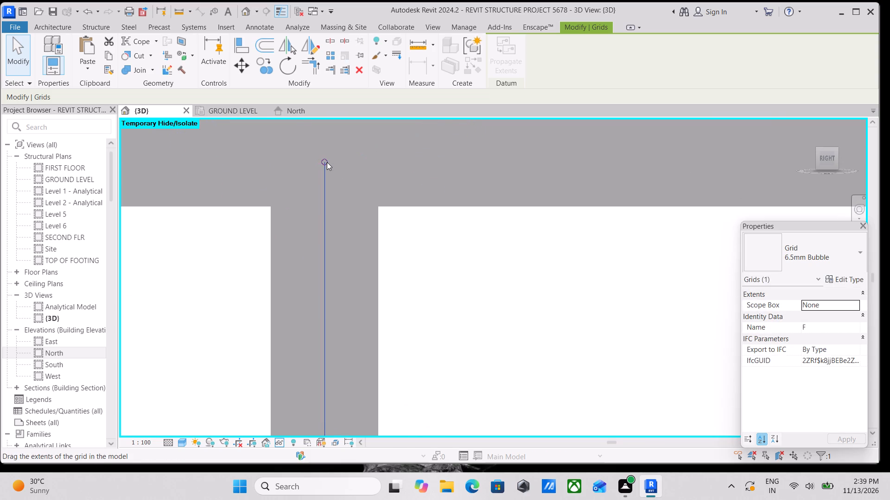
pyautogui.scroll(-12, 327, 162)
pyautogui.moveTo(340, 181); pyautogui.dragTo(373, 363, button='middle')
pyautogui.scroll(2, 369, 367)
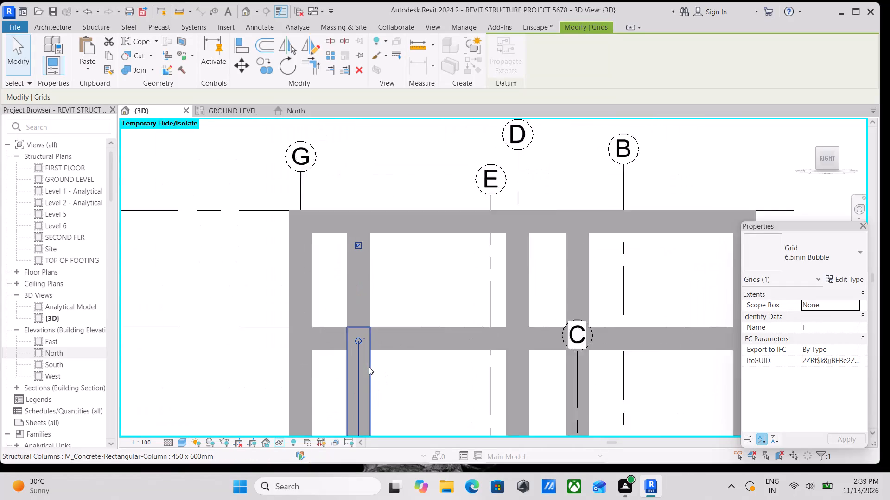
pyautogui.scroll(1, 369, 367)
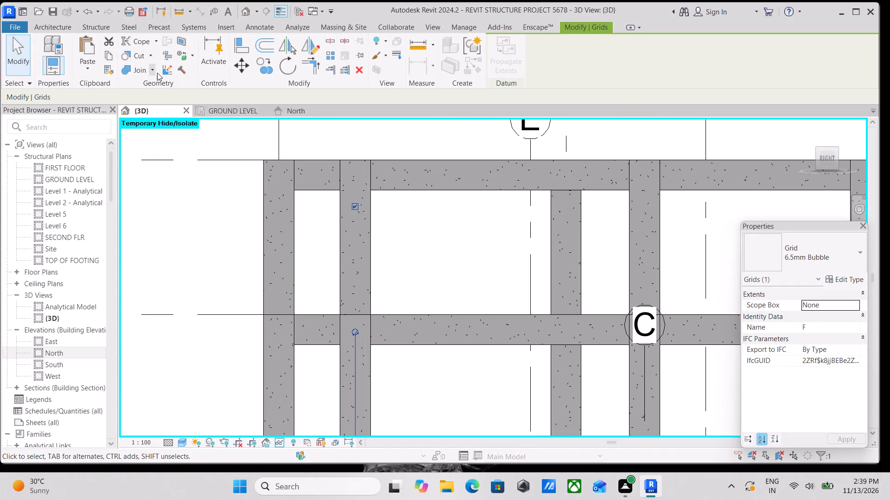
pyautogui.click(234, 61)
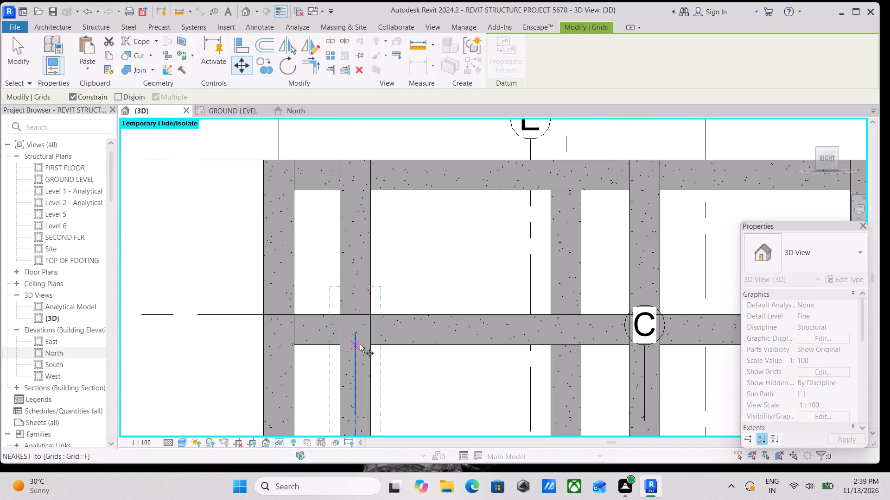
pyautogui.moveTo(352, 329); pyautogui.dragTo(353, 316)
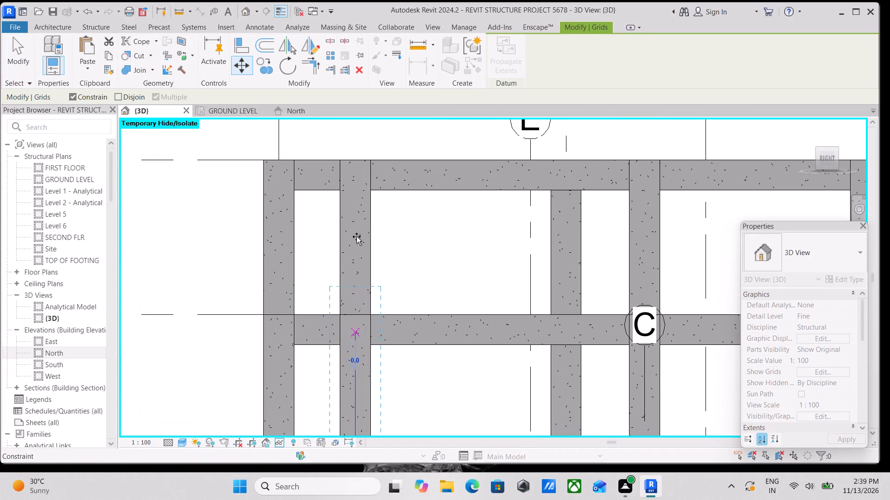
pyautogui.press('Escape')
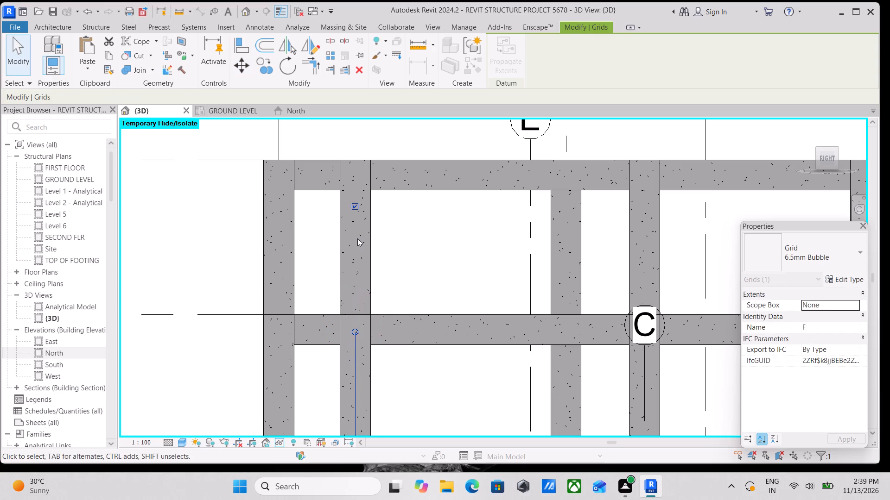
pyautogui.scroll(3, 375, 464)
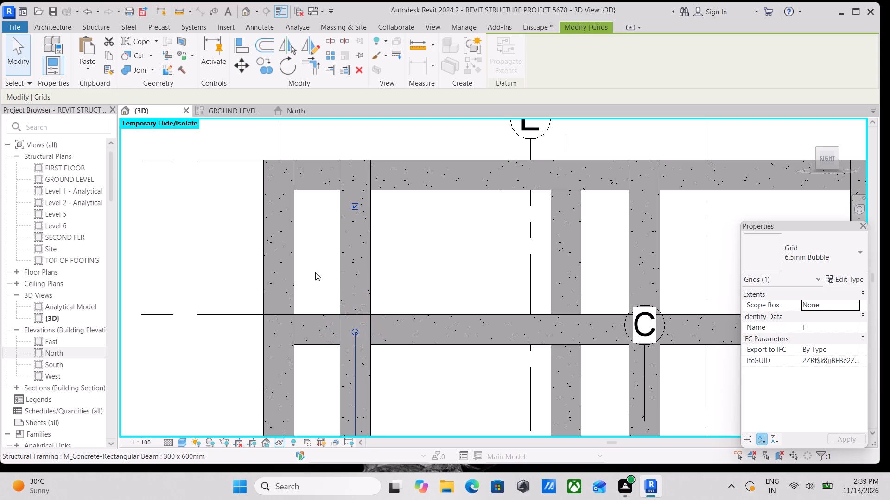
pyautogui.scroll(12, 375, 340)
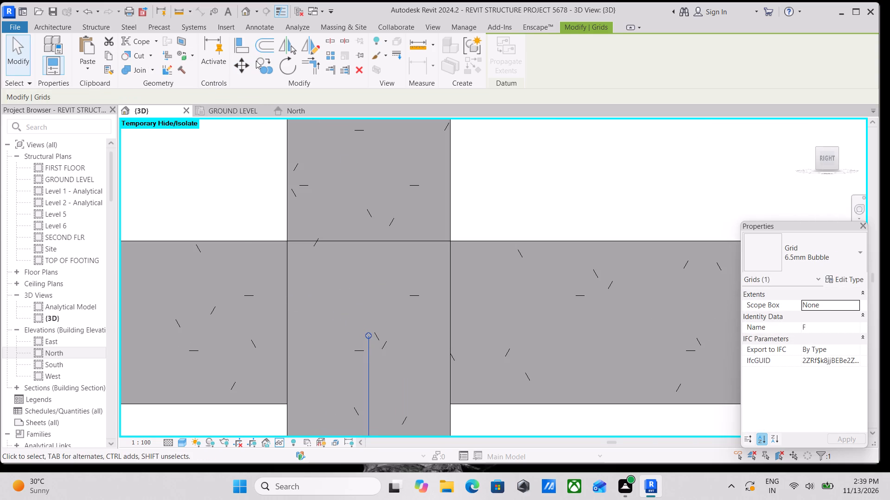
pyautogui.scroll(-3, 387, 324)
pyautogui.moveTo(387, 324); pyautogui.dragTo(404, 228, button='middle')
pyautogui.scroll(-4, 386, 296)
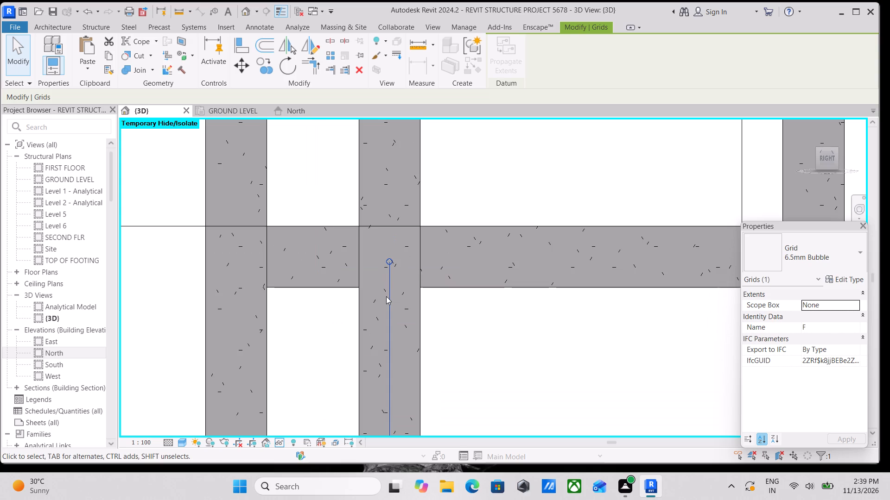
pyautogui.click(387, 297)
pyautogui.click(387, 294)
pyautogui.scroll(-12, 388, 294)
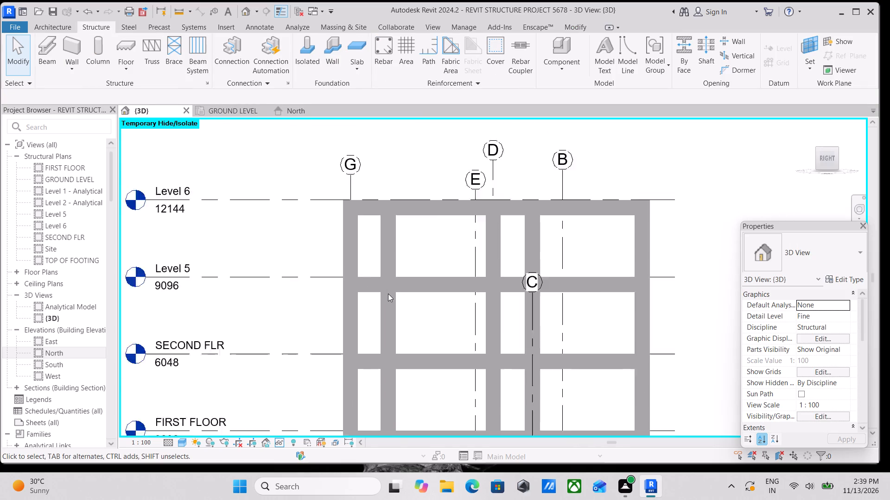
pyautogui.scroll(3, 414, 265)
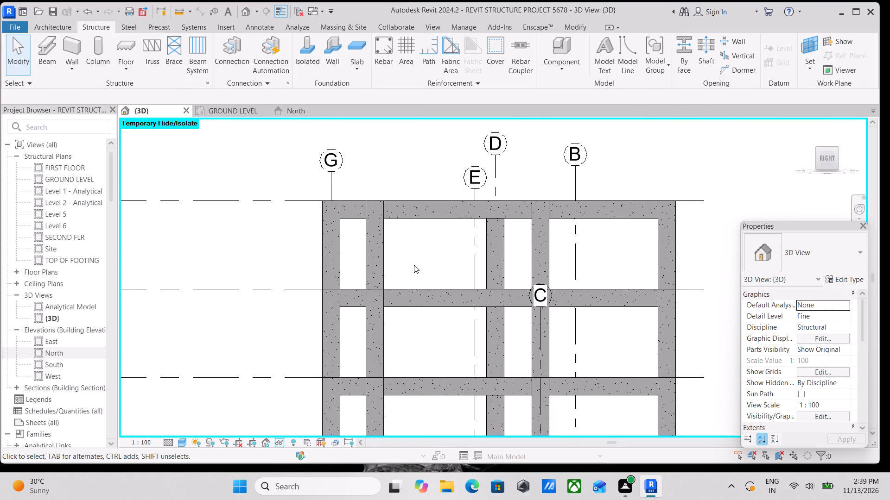
# Undo the recent upward extensions of grids F and G.
pyautogui.hotkey('ctrl', 'z')
pyautogui.scroll(-4, 414, 265)
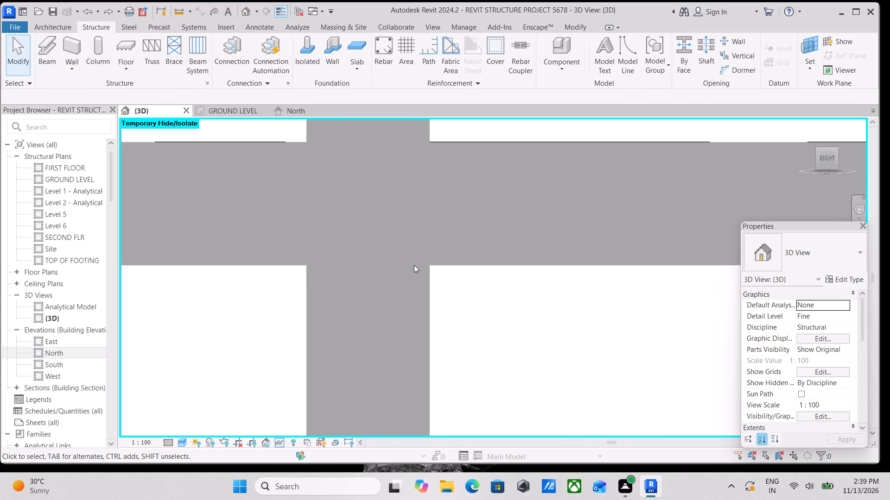
pyautogui.scroll(-16, 414, 265)
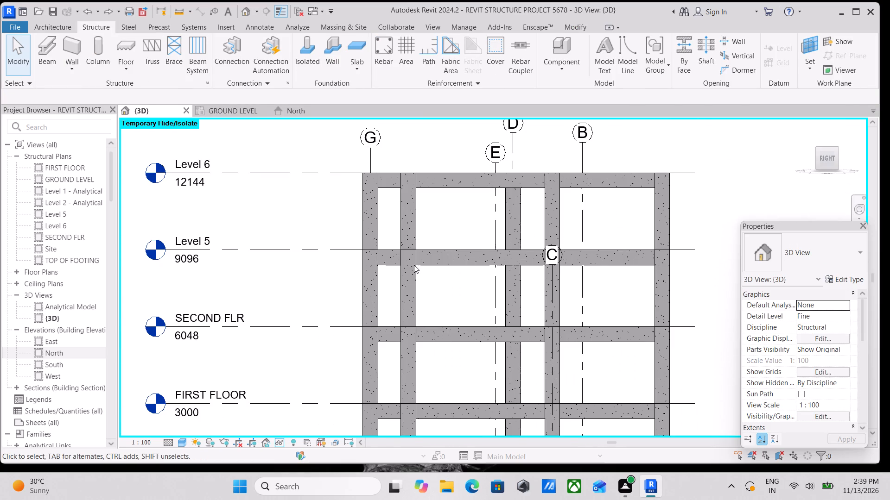
pyautogui.hotkey('ctrl', 'z')
pyautogui.hotkey('ctrl', 'z')
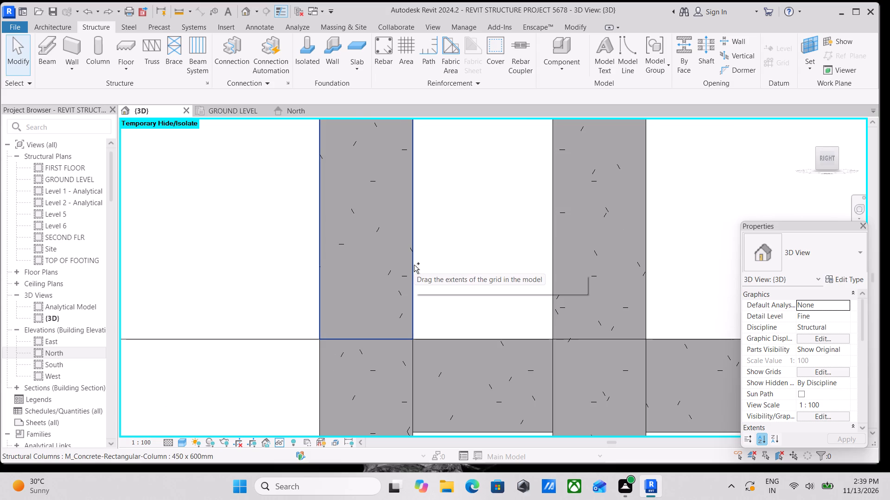
pyautogui.hotkey('ctrl', 'z')
pyautogui.scroll(-2, 414, 265)
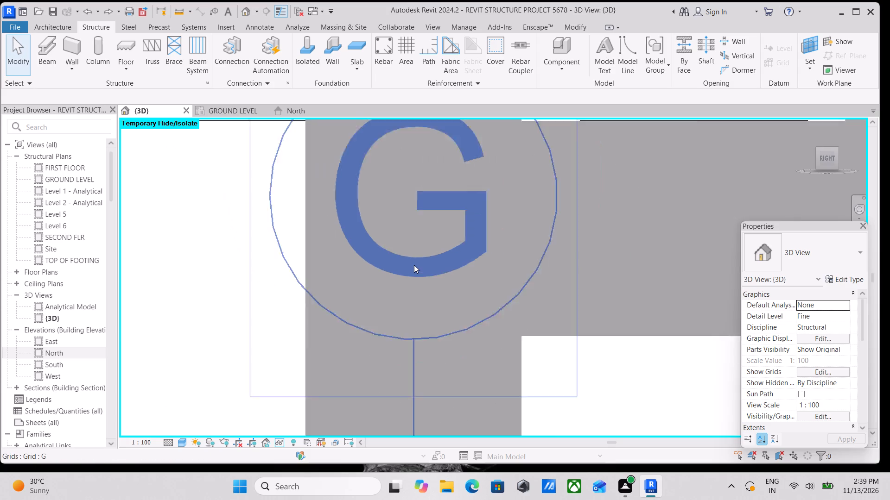
pyautogui.scroll(-20, 414, 265)
pyautogui.scroll(4, 438, 285)
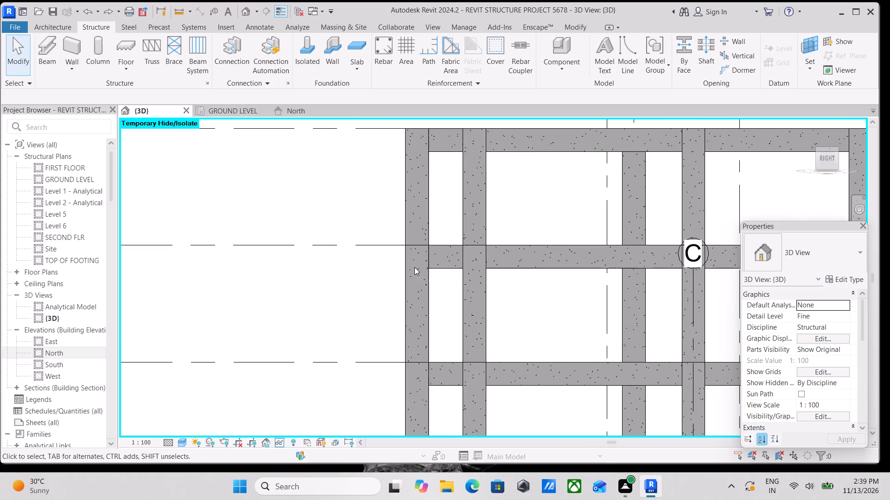
pyautogui.scroll(-3, 414, 268)
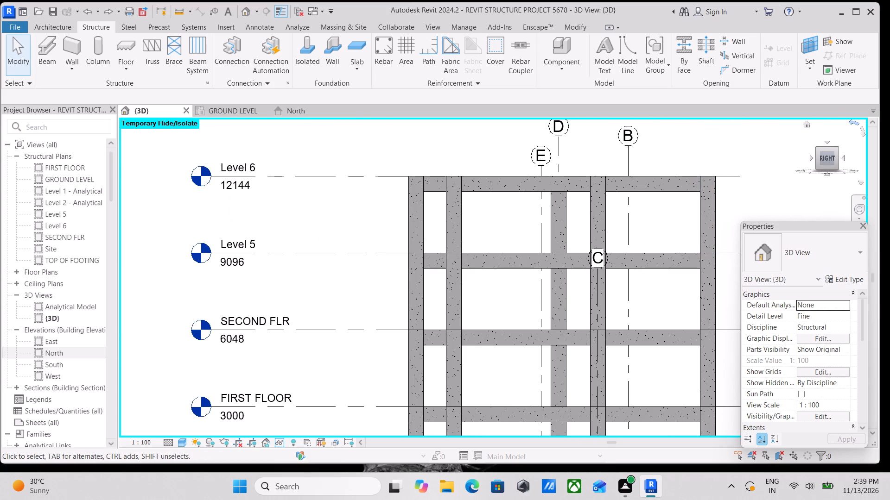
# Examine the frame from the back, checking numbered grids 1 to 4 against the levels from the footings up to Level 6.
pyautogui.click(836, 149)
pyautogui.moveTo(727, 260); pyautogui.dragTo(663, 250, button='middle')
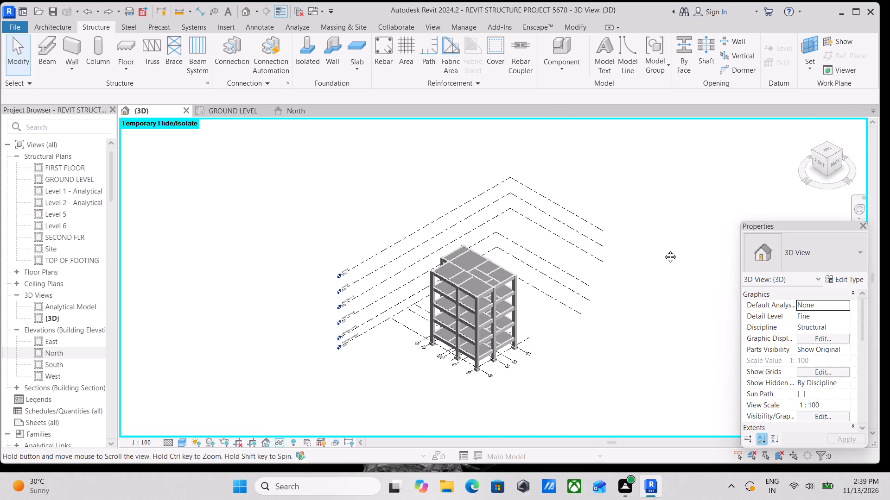
pyautogui.moveTo(663, 250); pyautogui.dragTo(625, 248, button='middle')
pyautogui.click(838, 162)
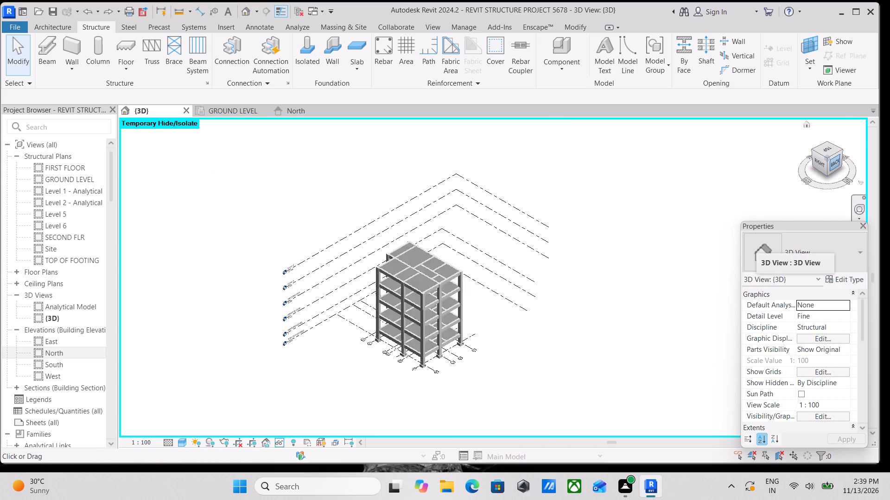
pyautogui.scroll(3, 472, 206)
pyautogui.scroll(2, 453, 261)
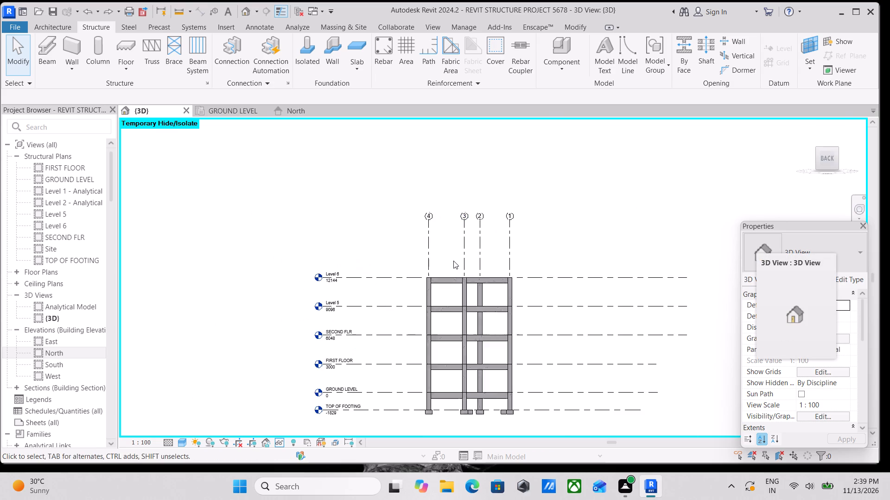
pyautogui.scroll(7, 453, 261)
pyautogui.scroll(-6, 453, 261)
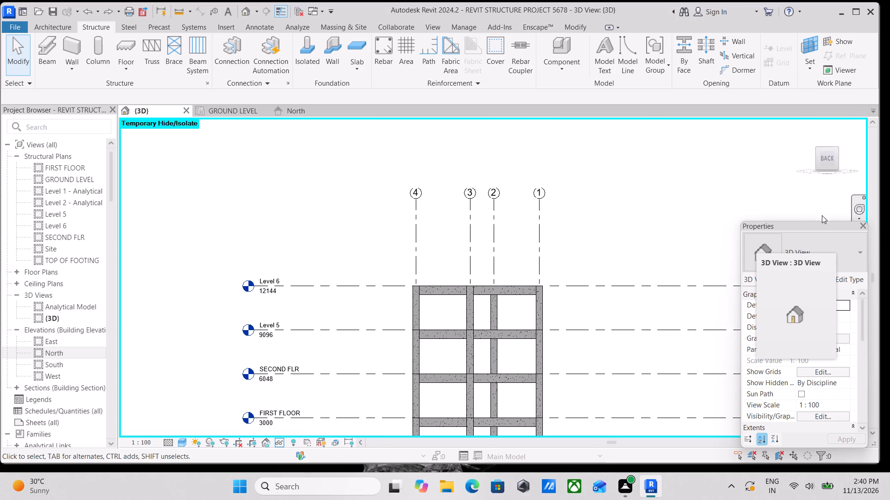
pyautogui.scroll(-2, 457, 291)
pyautogui.moveTo(456, 291); pyautogui.dragTo(241, 248, button='middle')
pyautogui.scroll(1, 241, 248)
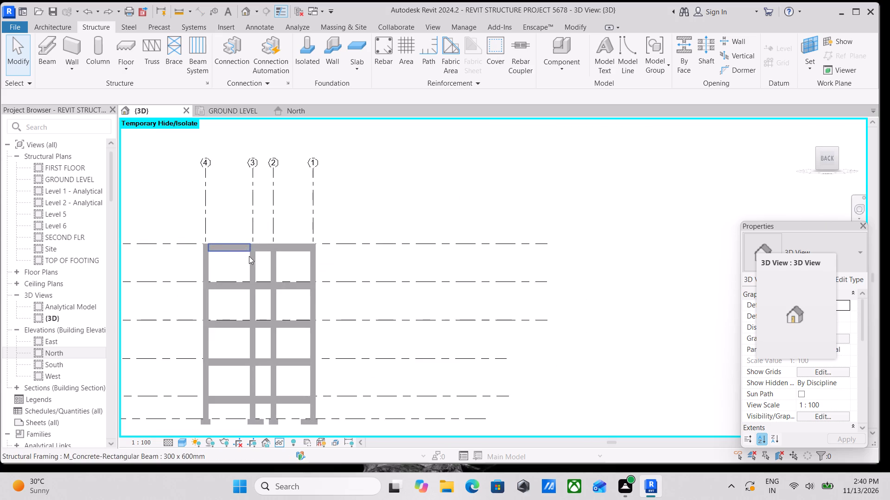
pyautogui.moveTo(351, 343); pyautogui.dragTo(414, 255, button='middle')
pyautogui.scroll(2, 503, 488)
pyautogui.scroll(3, 345, 258)
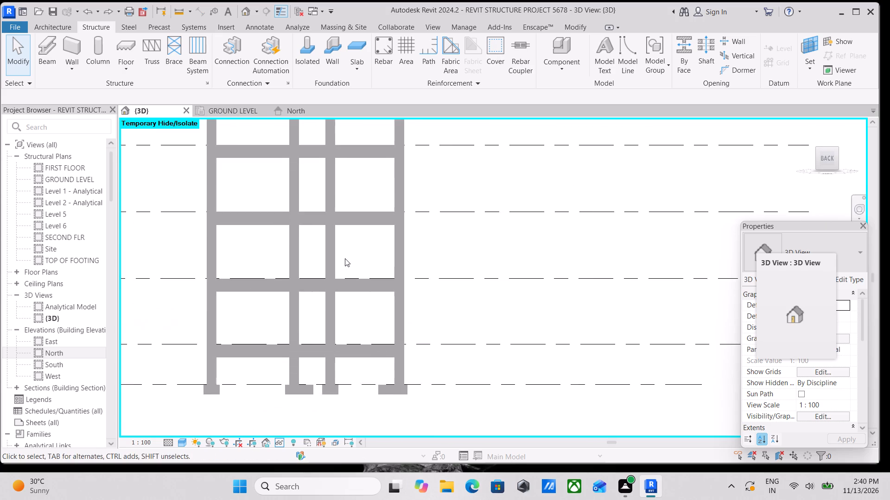
pyautogui.scroll(3, 345, 258)
pyautogui.moveTo(332, 325); pyautogui.dragTo(425, 324, button='middle')
pyautogui.scroll(-2, 425, 324)
pyautogui.moveTo(425, 324); pyautogui.dragTo(367, 499, button='middle')
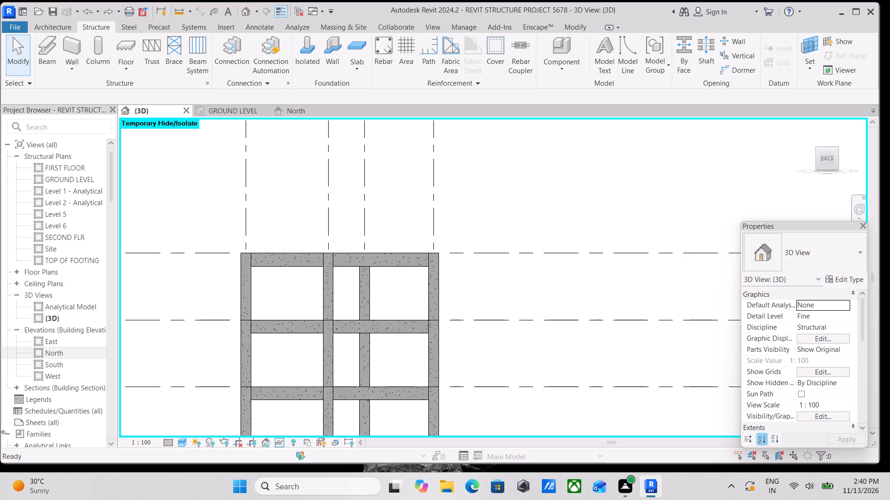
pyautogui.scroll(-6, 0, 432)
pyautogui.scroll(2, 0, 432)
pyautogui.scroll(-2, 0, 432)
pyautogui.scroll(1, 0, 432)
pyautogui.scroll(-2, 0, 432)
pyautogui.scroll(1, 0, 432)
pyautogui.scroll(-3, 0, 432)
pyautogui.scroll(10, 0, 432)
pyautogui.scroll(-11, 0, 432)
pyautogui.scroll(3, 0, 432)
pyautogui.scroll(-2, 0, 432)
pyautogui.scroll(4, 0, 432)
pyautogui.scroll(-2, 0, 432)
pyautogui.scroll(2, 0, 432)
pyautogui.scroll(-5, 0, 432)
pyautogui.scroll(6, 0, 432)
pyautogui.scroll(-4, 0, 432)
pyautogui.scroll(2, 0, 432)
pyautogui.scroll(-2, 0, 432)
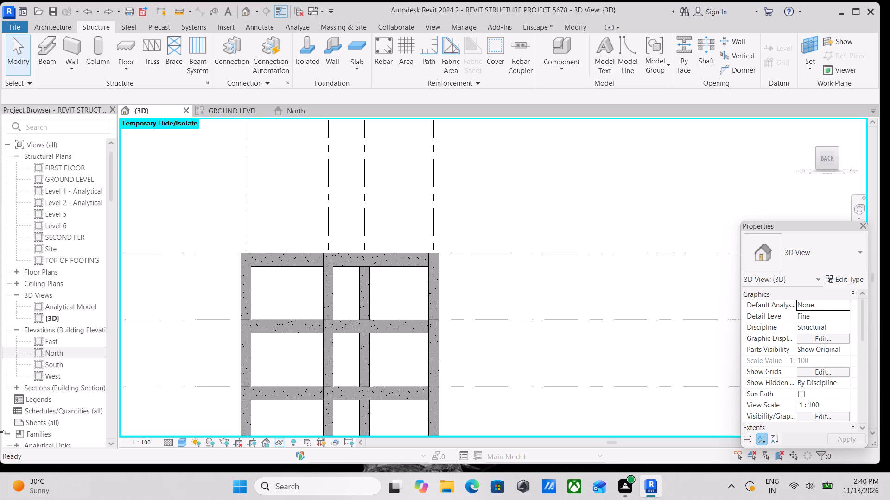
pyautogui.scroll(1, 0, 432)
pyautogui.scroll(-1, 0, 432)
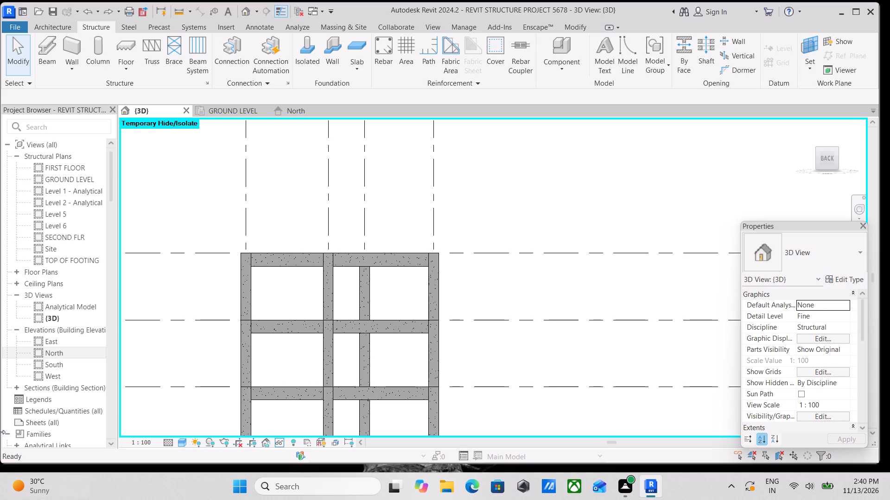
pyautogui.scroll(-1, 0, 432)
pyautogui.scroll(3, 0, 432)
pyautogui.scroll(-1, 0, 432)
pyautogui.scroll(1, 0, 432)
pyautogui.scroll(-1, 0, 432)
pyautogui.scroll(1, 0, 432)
# Examine the full frame height from the back and from the back-left corner, from the footings up to Level 6.
pyautogui.scroll(-3, 504, 258)
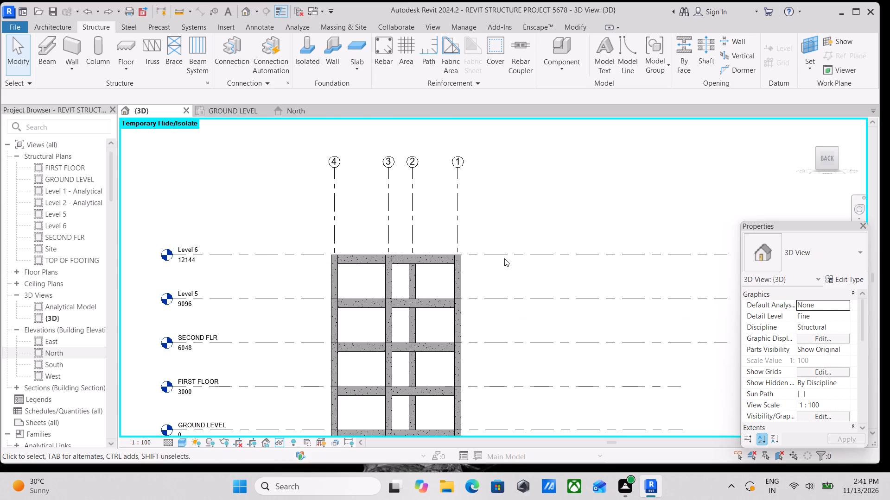
pyautogui.scroll(-3, 473, 278)
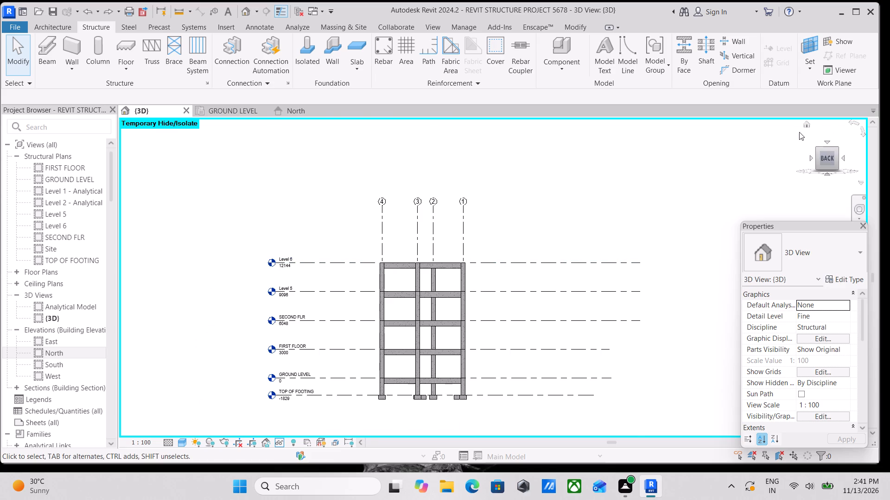
pyautogui.click(836, 164)
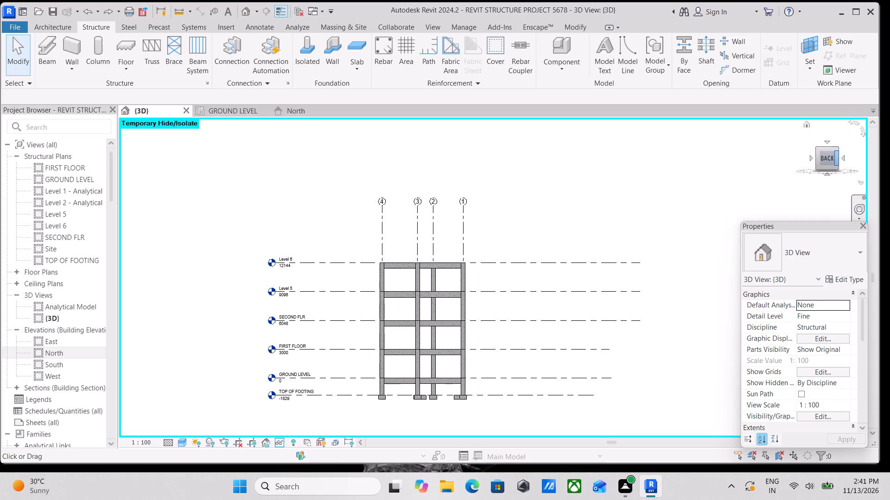
pyautogui.scroll(4, 522, 318)
pyautogui.moveTo(521, 318); pyautogui.dragTo(468, 283, button='middle')
pyautogui.scroll(4, 473, 287)
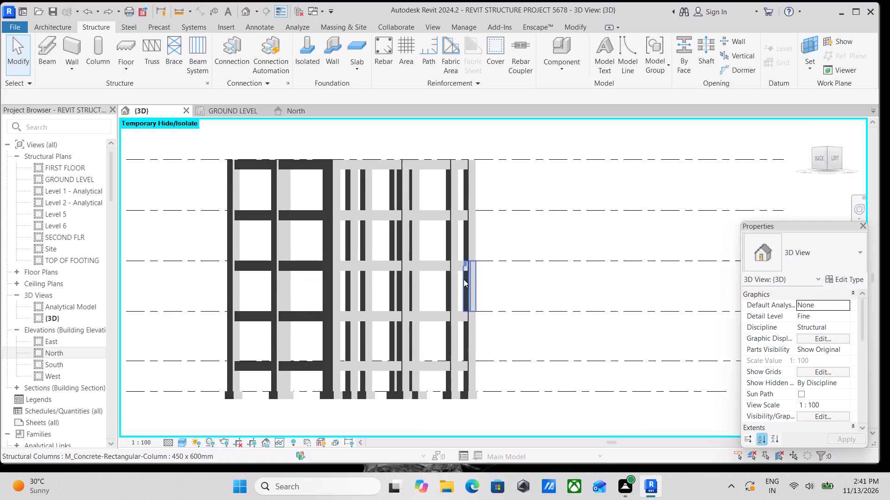
pyautogui.scroll(-10, 464, 279)
pyautogui.scroll(3, 481, 334)
pyautogui.moveTo(440, 313); pyautogui.dragTo(505, 400, button='middle')
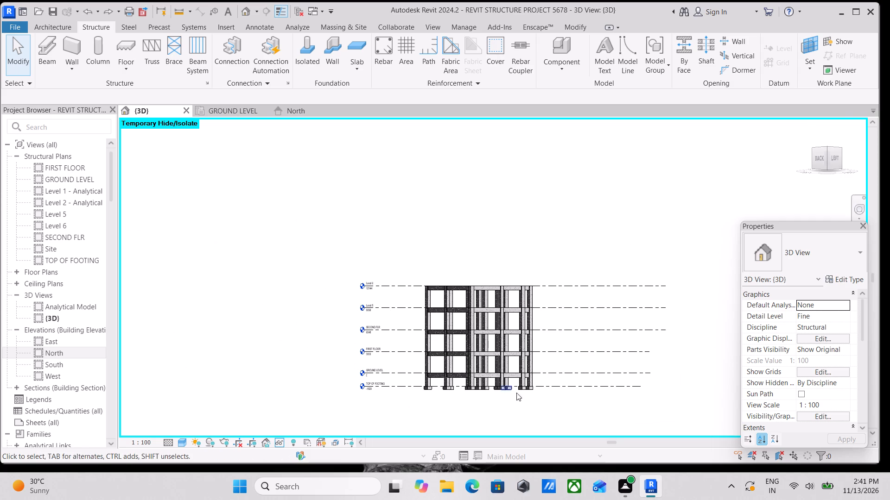
pyautogui.scroll(-5, 522, 387)
pyautogui.moveTo(496, 370); pyautogui.dragTo(523, 331, button='middle')
pyautogui.scroll(-1, 537, 317)
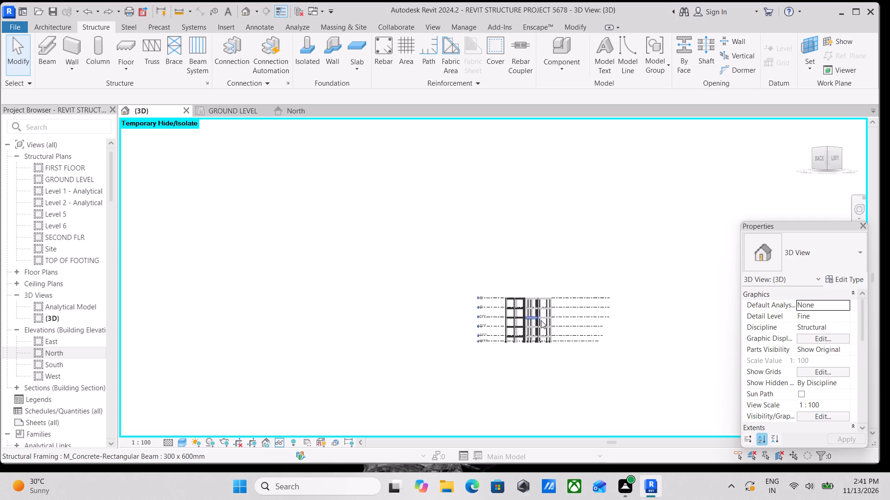
pyautogui.scroll(-1, 541, 320)
pyautogui.scroll(17, 543, 324)
pyautogui.scroll(-3, 509, 319)
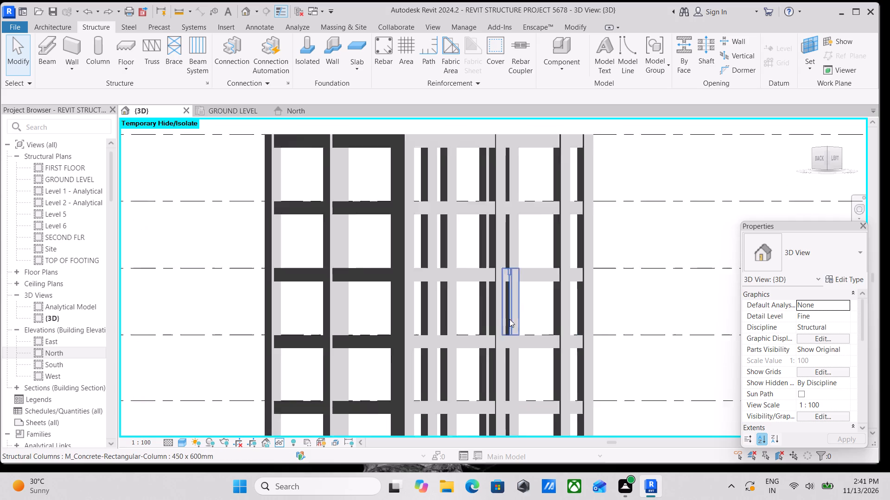
pyautogui.scroll(-2, 509, 319)
pyautogui.scroll(-4, 441, 295)
pyautogui.scroll(8, 461, 293)
pyautogui.scroll(-4, 462, 293)
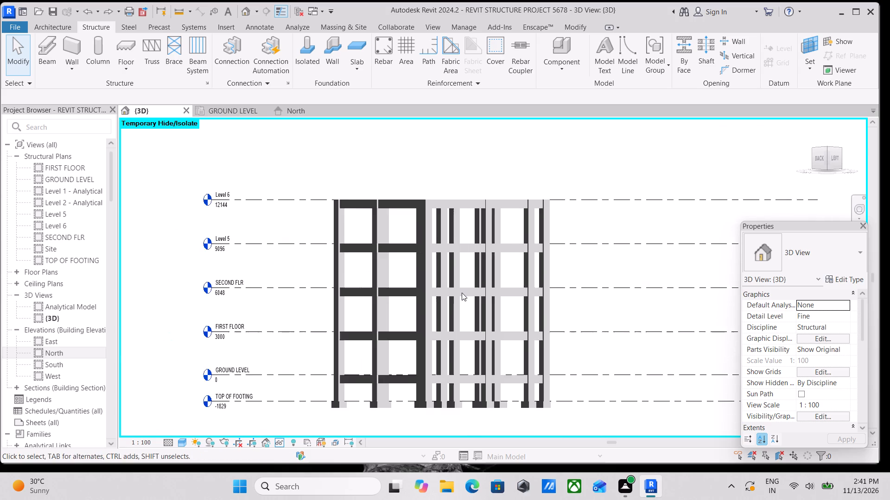
pyautogui.scroll(-3, 462, 293)
pyautogui.moveTo(563, 283); pyautogui.dragTo(462, 281, button='middle')
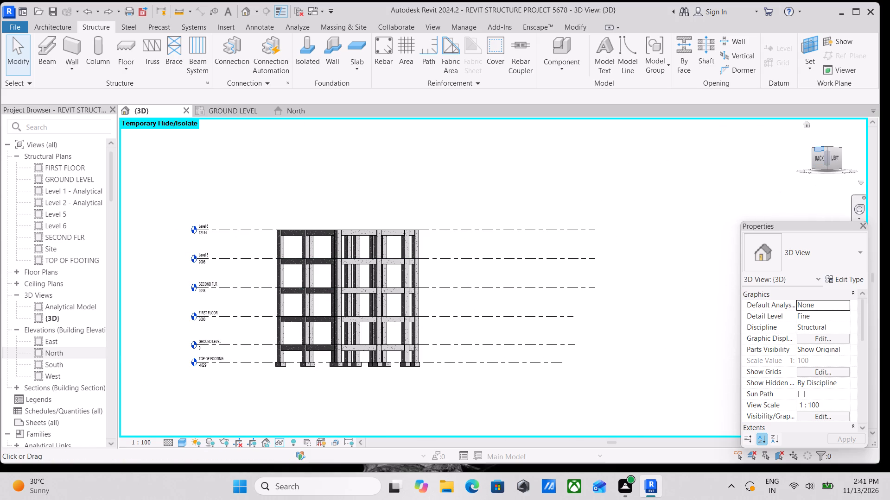
# Inspect the whole frame in 3D from above, from the sides and from underneath, including slabs, beams, footings and grid bubbles.
pyautogui.click(829, 147)
pyautogui.scroll(3, 394, 283)
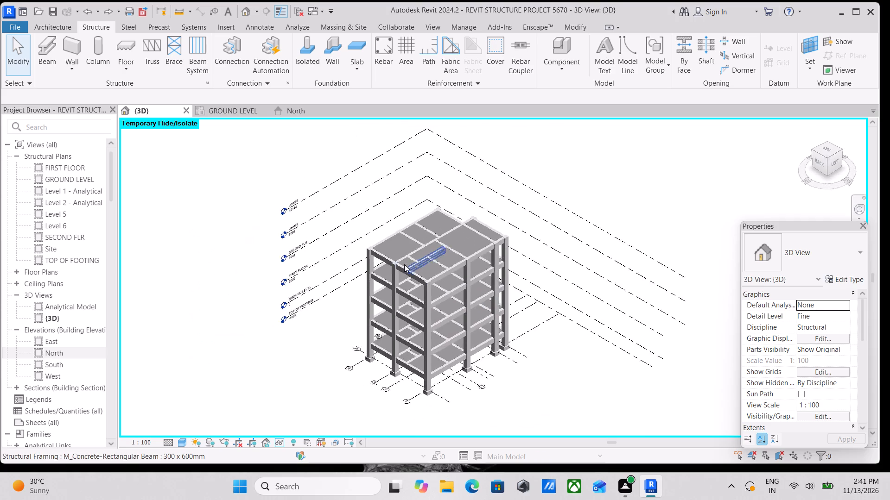
pyautogui.scroll(3, 404, 264)
pyautogui.moveTo(460, 300); pyautogui.dragTo(312, 208, button='middle')
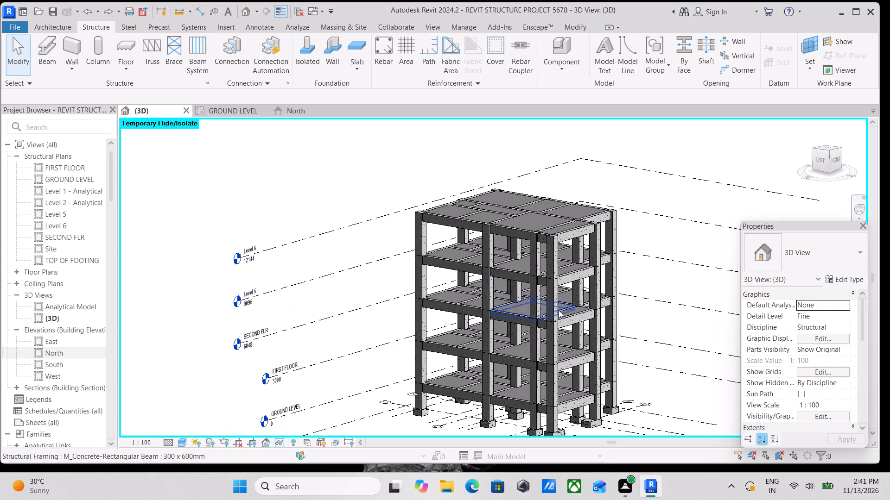
pyautogui.keyDown('shift'); pyautogui.moveTo(553, 306); pyautogui.dragTo(653, 294, button='middle'); pyautogui.keyUp('shift')
pyautogui.keyDown('shift'); pyautogui.moveTo(640, 295); pyautogui.dragTo(790, 262, button='middle'); pyautogui.keyUp('shift')
pyautogui.moveTo(565, 278); pyautogui.dragTo(684, 337, button='middle')
pyautogui.scroll(4, 540, 324)
pyautogui.moveTo(535, 320); pyautogui.dragTo(410, 184, button='middle')
pyautogui.keyDown('shift'); pyautogui.moveTo(477, 281); pyautogui.dragTo(615, 355, button='middle'); pyautogui.keyUp('shift')
pyautogui.moveTo(612, 354); pyautogui.dragTo(429, 212, button='middle')
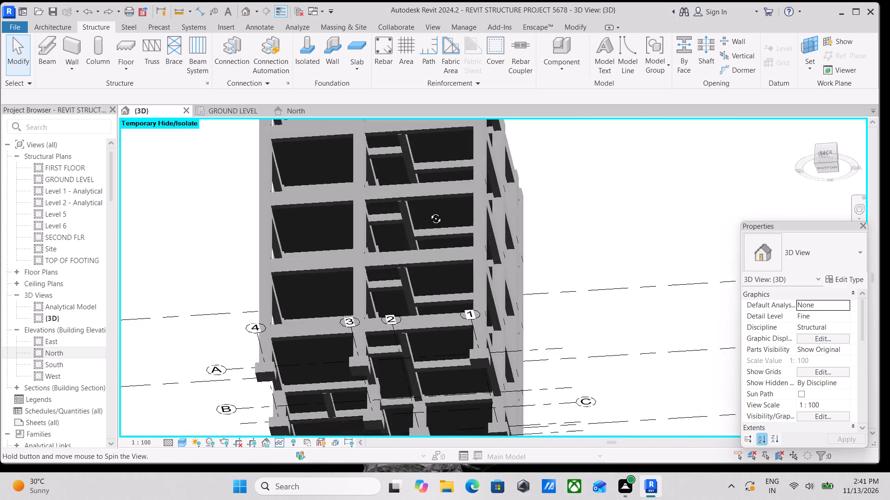
pyautogui.moveTo(429, 212); pyautogui.dragTo(524, 199, button='middle')
pyautogui.moveTo(470, 316); pyautogui.dragTo(643, 305, button='middle')
pyautogui.moveTo(643, 305); pyautogui.dragTo(487, 313, button='middle')
pyautogui.scroll(-4, 584, 275)
pyautogui.keyDown('shift'); pyautogui.moveTo(583, 274); pyautogui.dragTo(623, 400, button='middle'); pyautogui.keyUp('shift')
pyautogui.keyDown('shift'); pyautogui.moveTo(546, 327); pyautogui.dragTo(604, 419, button='middle'); pyautogui.keyUp('shift')
pyautogui.keyDown('shift'); pyautogui.moveTo(606, 371); pyautogui.dragTo(683, 446, button='middle'); pyautogui.keyUp('shift')
pyautogui.moveTo(616, 370); pyautogui.dragTo(431, 332, button='middle')
# Examine the lower beams, columns and footings close up near grids 1, 2 and 3 at the frame's right-back corner.
pyautogui.scroll(2, 559, 392)
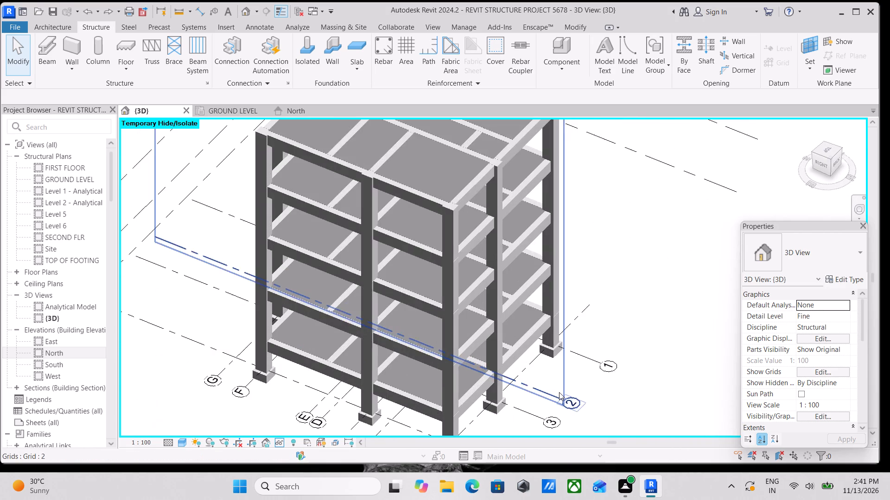
pyautogui.scroll(18, 559, 392)
pyautogui.scroll(-6, 471, 310)
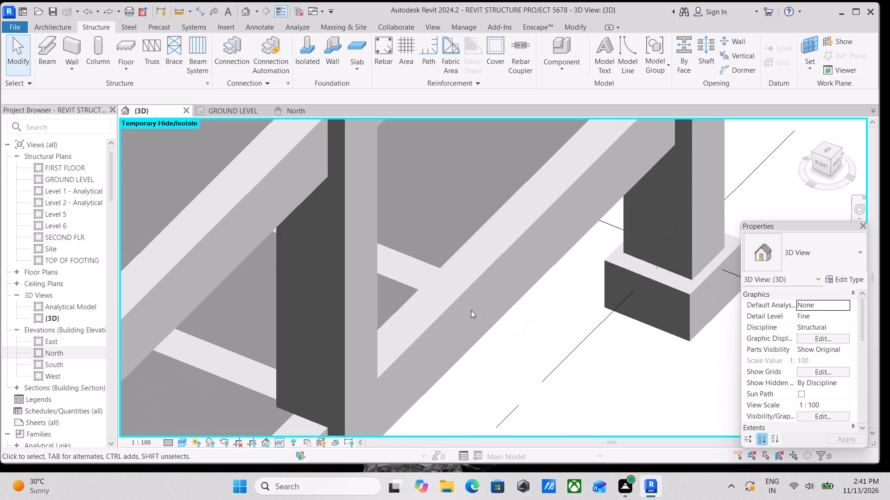
pyautogui.scroll(-12, 471, 310)
pyautogui.scroll(-13, 471, 310)
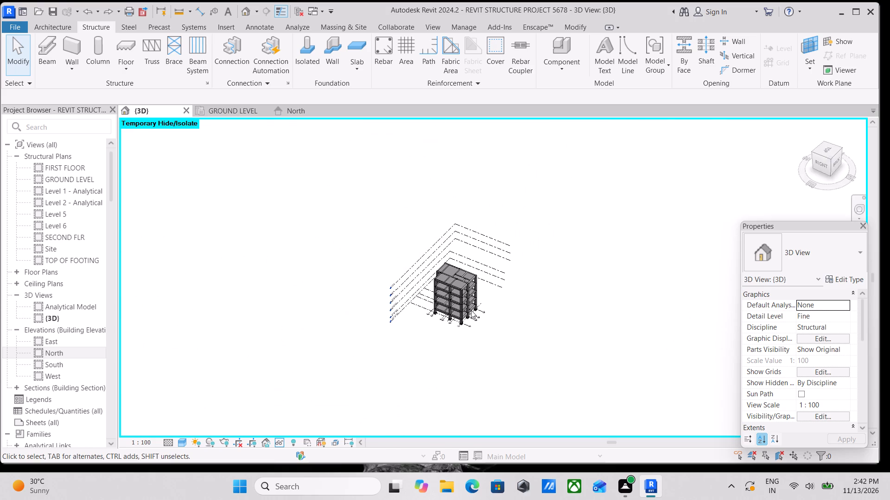
pyautogui.scroll(-2, 471, 310)
pyautogui.scroll(17, 471, 310)
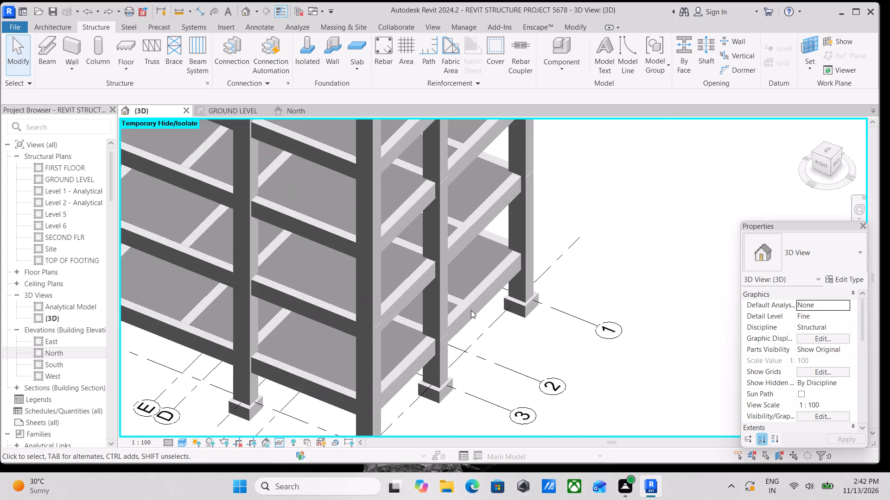
pyautogui.scroll(16, 471, 310)
pyautogui.scroll(-2, 462, 306)
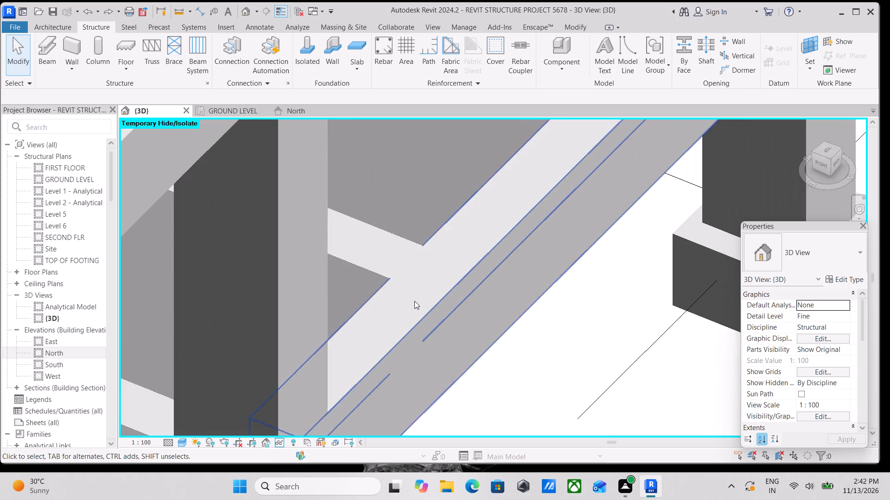
pyautogui.scroll(-16, 414, 301)
pyautogui.moveTo(445, 290); pyautogui.dragTo(506, 320, button='middle')
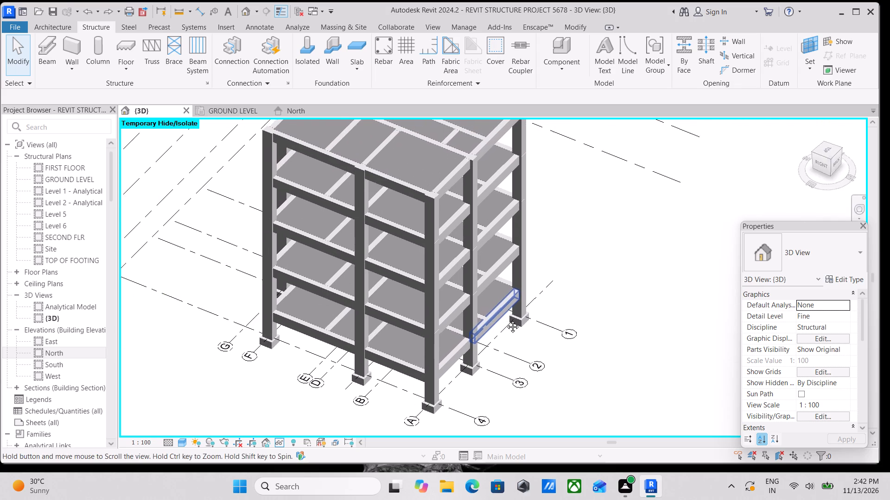
pyautogui.moveTo(506, 320); pyautogui.dragTo(506, 320, button='middle')
pyautogui.scroll(8, 489, 317)
pyautogui.scroll(-1, 448, 326)
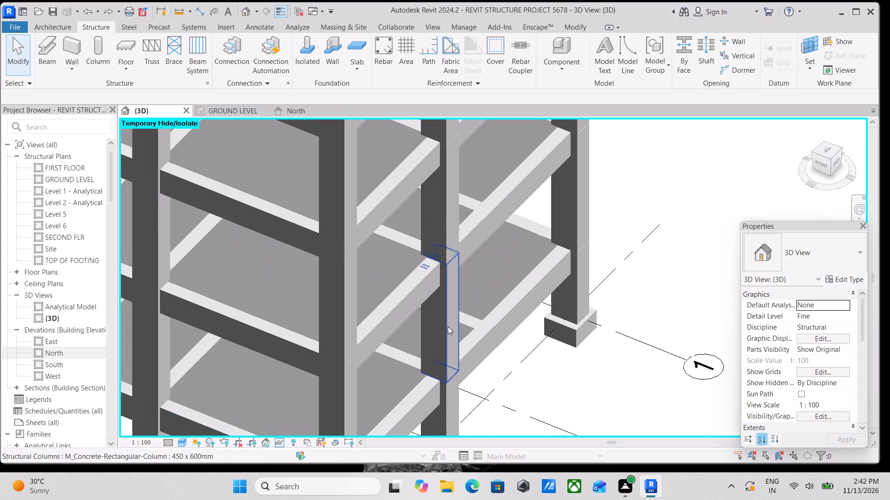
# Examine the frame's upper storeys and top slab in 3D from the right-back corner, checking beams, columns and floor panels.
pyautogui.scroll(-2, 448, 326)
pyautogui.moveTo(448, 326); pyautogui.dragTo(489, 374, button='middle')
pyautogui.scroll(-2, 475, 358)
pyautogui.moveTo(476, 358); pyautogui.dragTo(504, 385, button='middle')
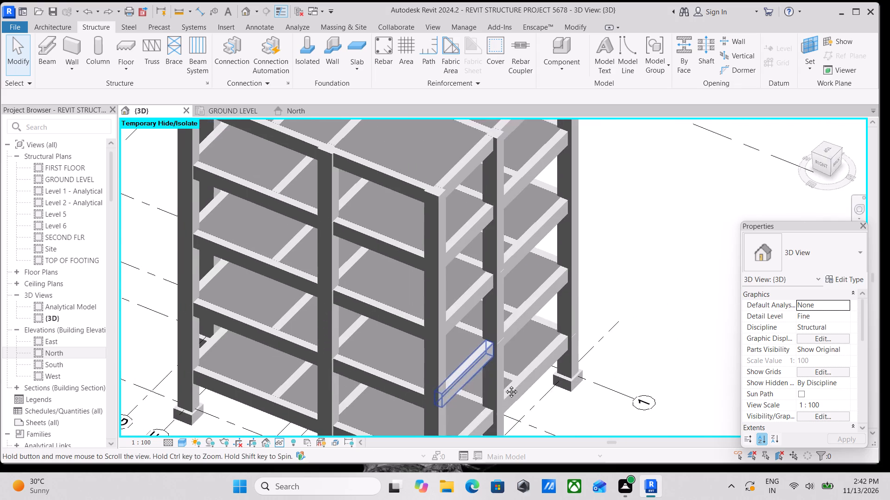
pyautogui.moveTo(504, 385); pyautogui.dragTo(532, 412, button='middle')
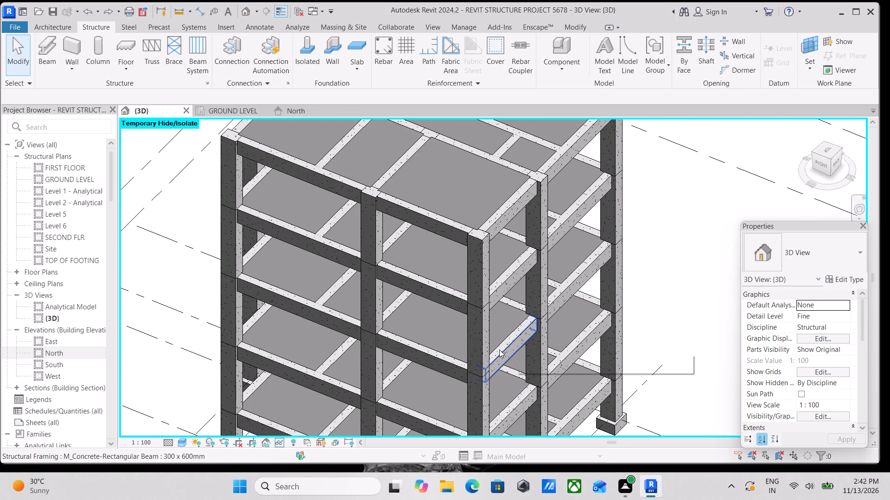
pyautogui.scroll(3, 499, 350)
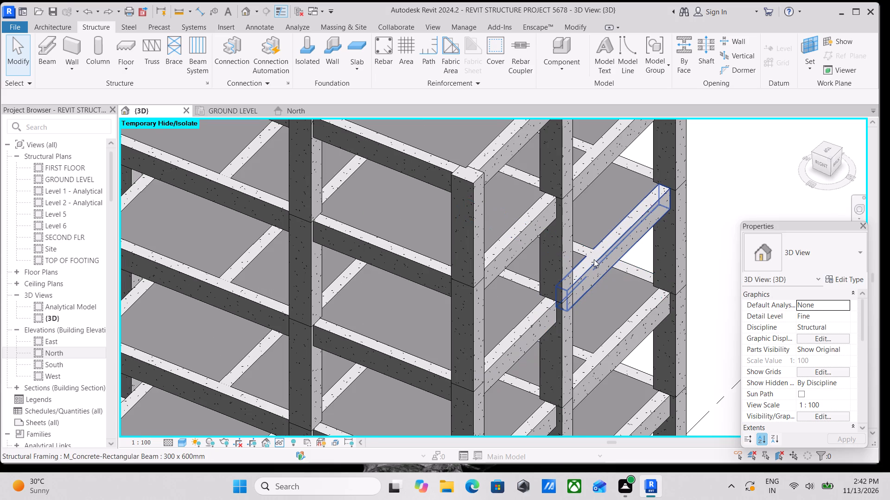
pyautogui.scroll(-2, 591, 254)
pyautogui.moveTo(591, 254); pyautogui.dragTo(596, 328, button='middle')
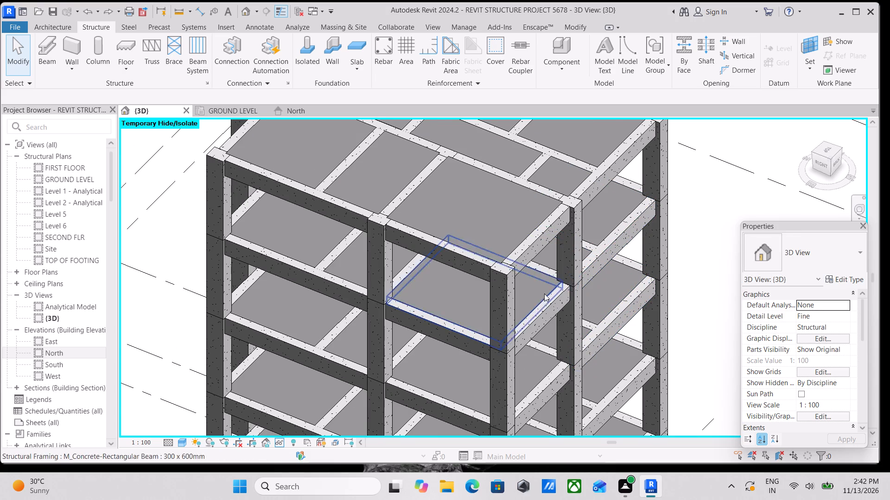
pyautogui.moveTo(538, 307); pyautogui.dragTo(558, 269, button='middle')
pyautogui.moveTo(461, 286); pyautogui.dragTo(512, 317, button='middle')
pyautogui.scroll(-2, 455, 286)
pyautogui.moveTo(458, 287); pyautogui.dragTo(486, 362, button='middle')
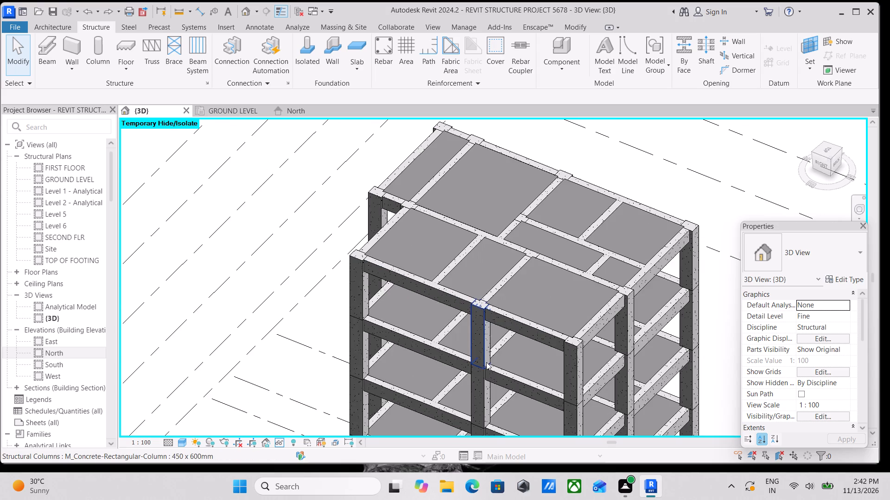
pyautogui.scroll(20, 483, 297)
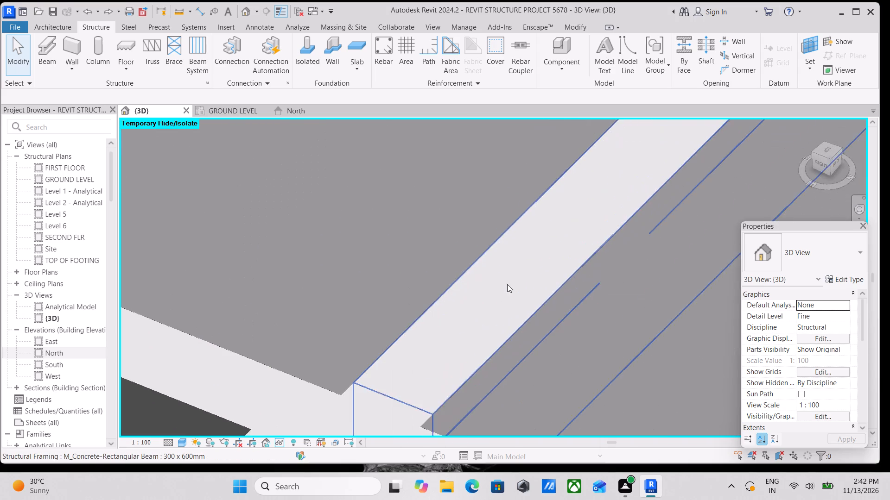
pyautogui.scroll(3, 507, 284)
pyautogui.scroll(-20, 507, 284)
pyautogui.scroll(-5, 507, 284)
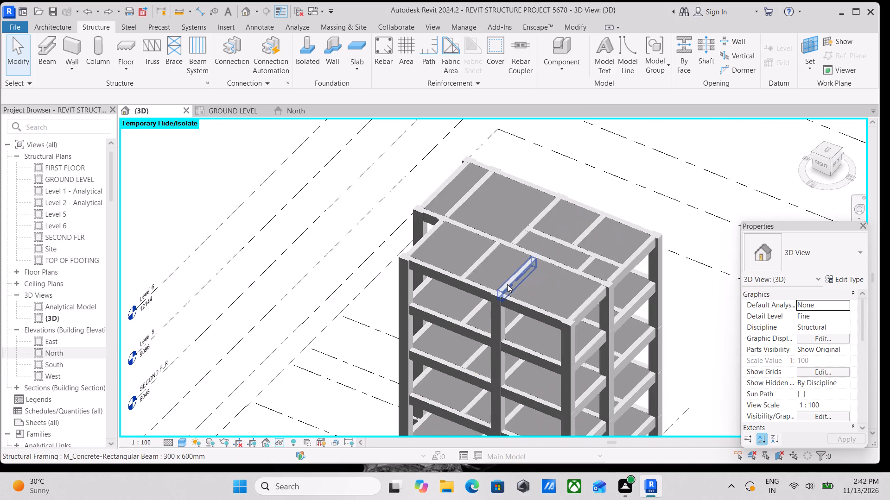
pyautogui.scroll(-7, 507, 284)
# Examine the footings, lowest beams and grid bubbles A to G and 1 to 4 at the base of the frame.
pyautogui.scroll(10, 523, 374)
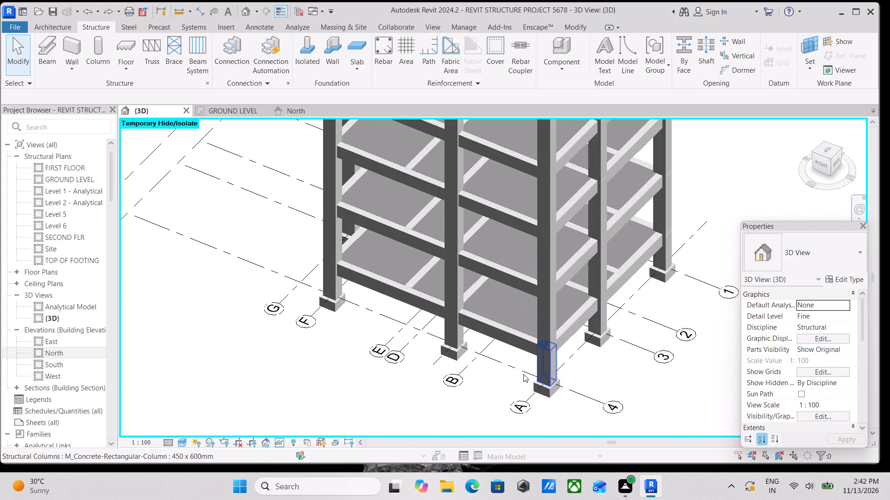
pyautogui.scroll(3, 523, 374)
pyautogui.scroll(7, 489, 346)
pyautogui.moveTo(460, 336); pyautogui.dragTo(561, 314, button='middle')
pyautogui.scroll(1, 561, 314)
pyautogui.scroll(-5, 561, 314)
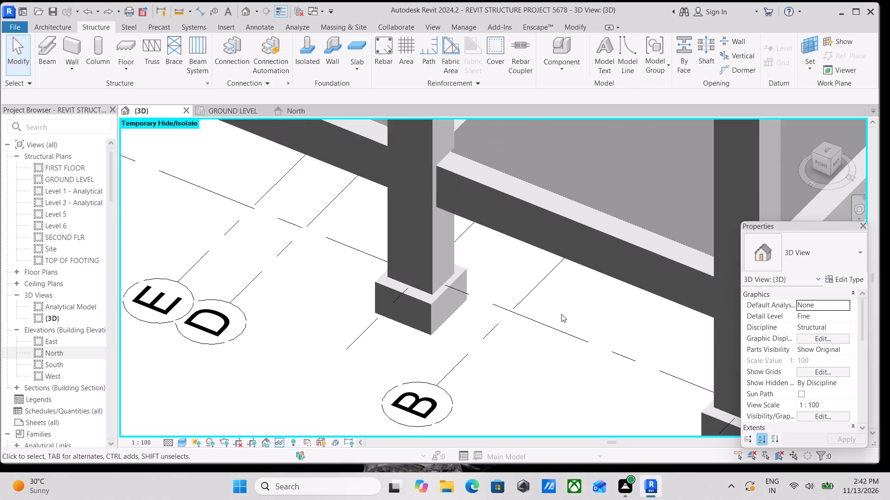
pyautogui.scroll(-15, 561, 314)
pyautogui.scroll(8, 561, 314)
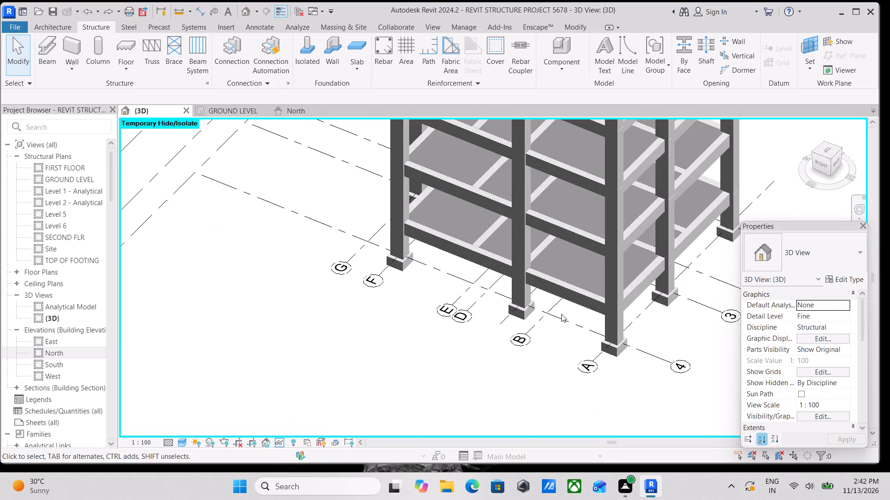
# Open the GROUND LEVEL structural plan and examine the beam and slab reinforcement and section markers around grids A to G.
pyautogui.click(207, 110)
pyautogui.click(160, 111)
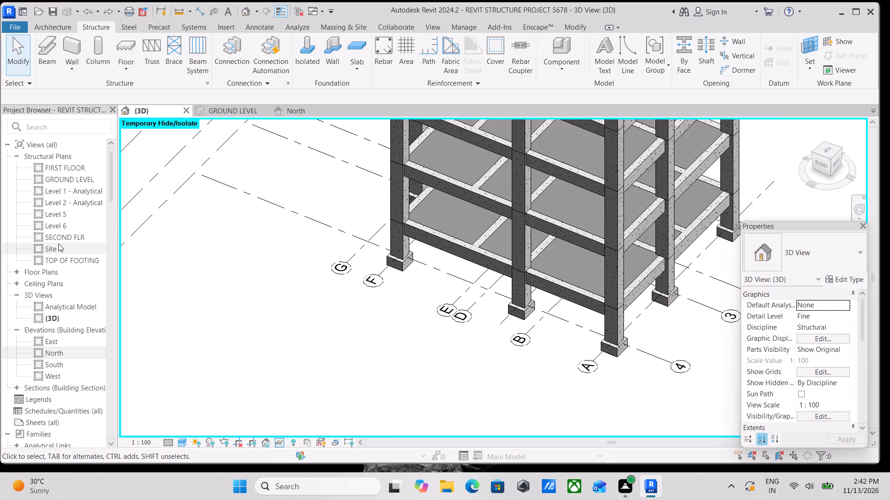
pyautogui.click(82, 180)
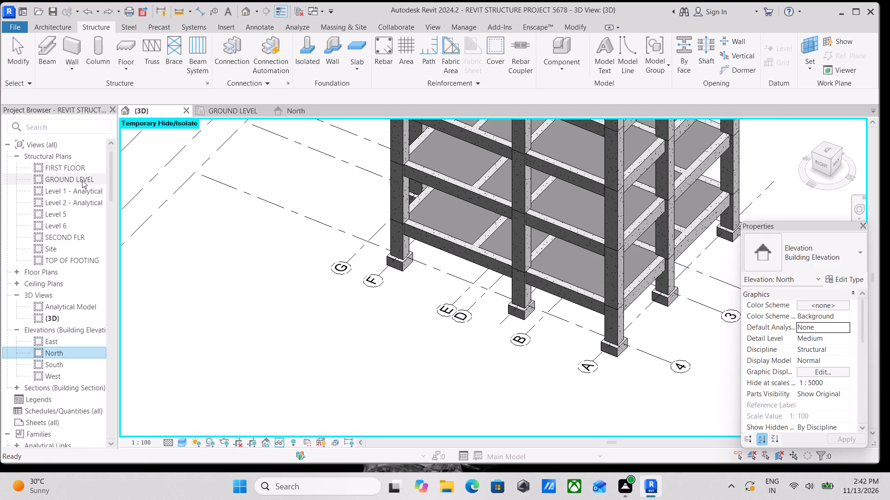
pyautogui.click(82, 180)
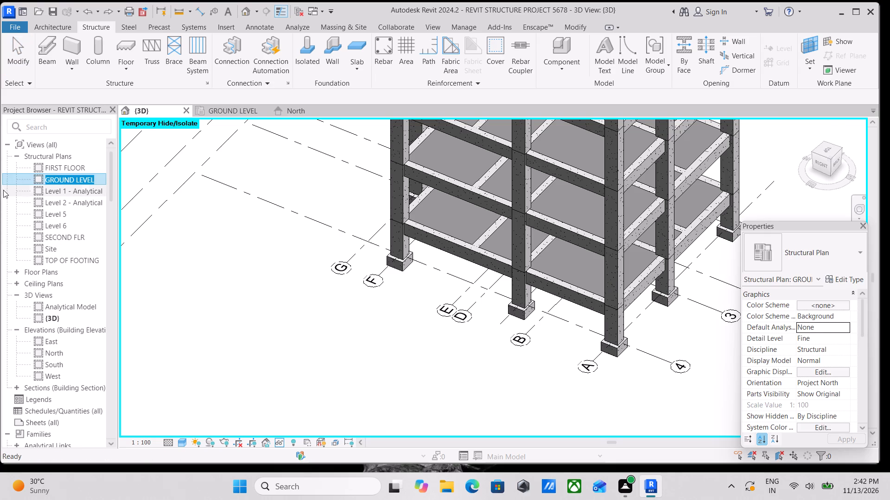
pyautogui.doubleClick(39, 180)
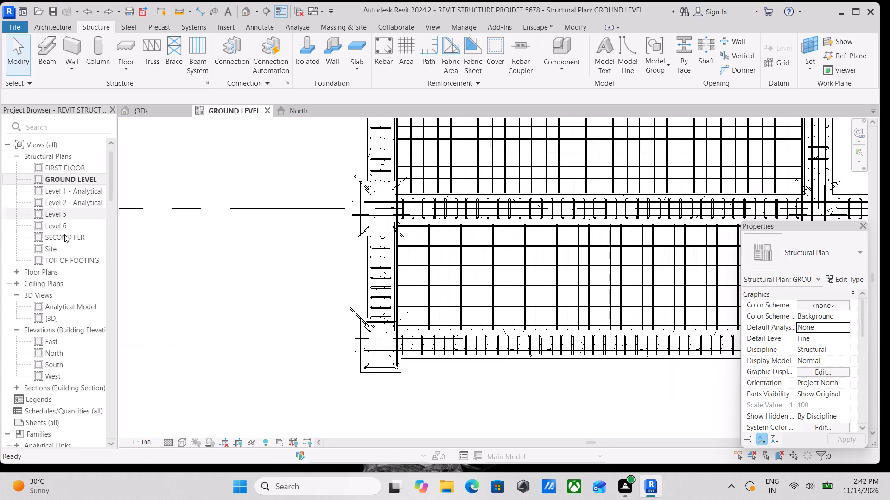
pyautogui.scroll(-12, 230, 327)
pyautogui.moveTo(362, 327); pyautogui.dragTo(374, 421, button='middle')
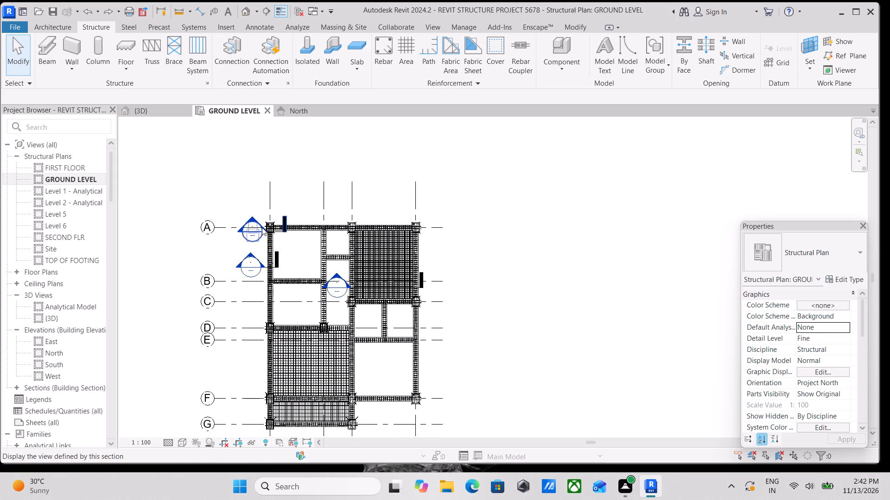
pyautogui.scroll(7, 421, 276)
pyautogui.scroll(5, 294, 276)
pyautogui.scroll(-9, 294, 276)
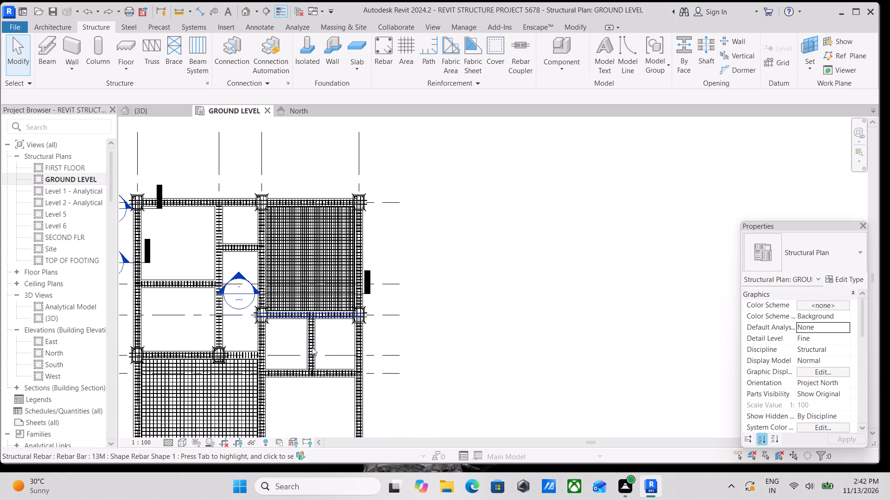
pyautogui.moveTo(312, 351); pyautogui.dragTo(426, 337, button='middle')
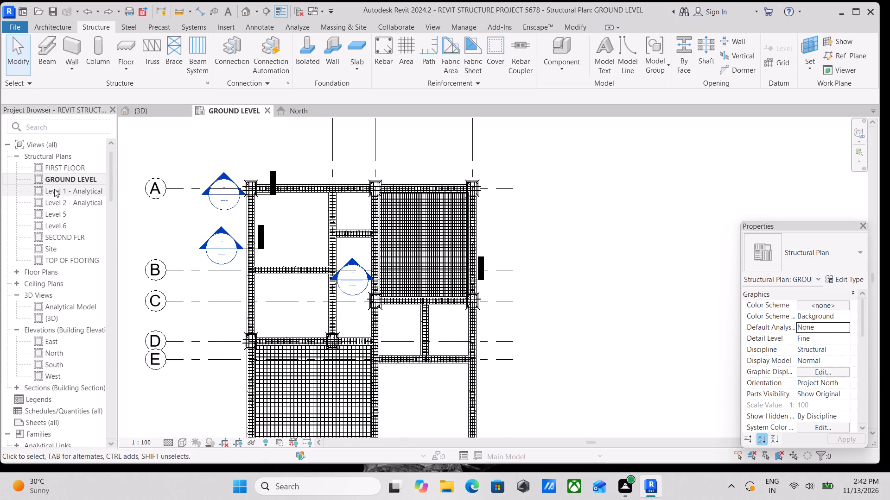
pyautogui.scroll(2, 409, 200)
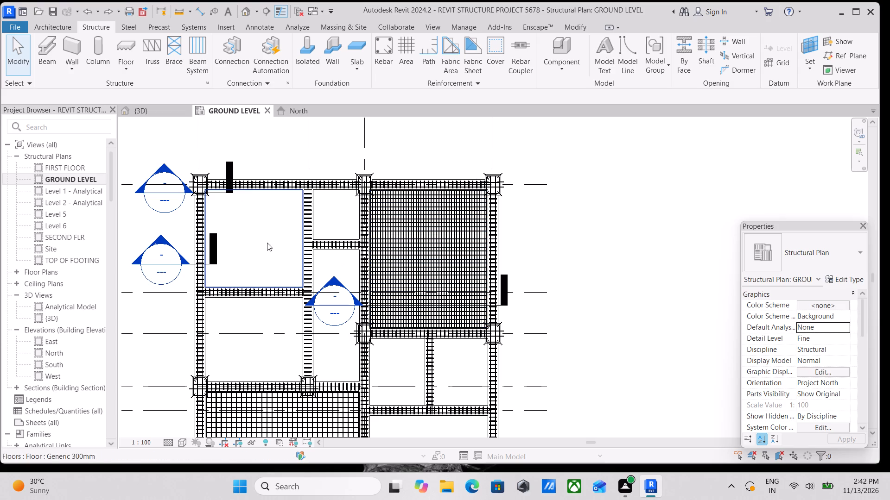
pyautogui.moveTo(212, 255); pyautogui.dragTo(282, 274, button='middle')
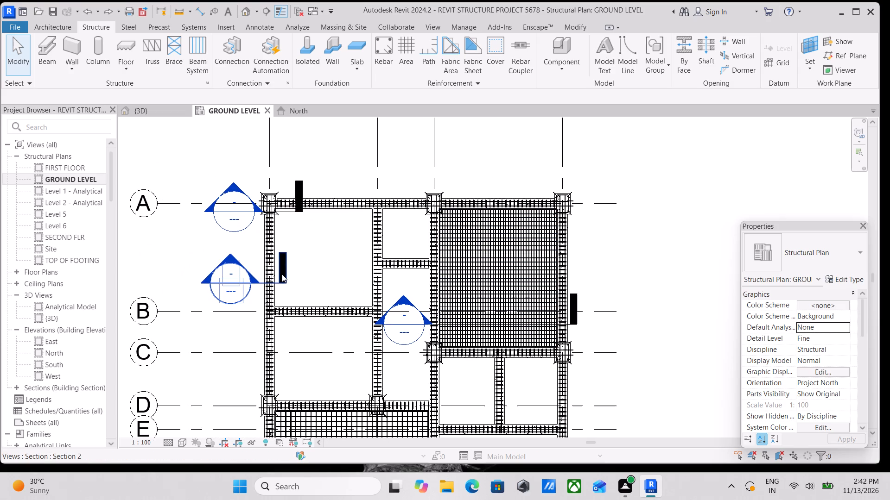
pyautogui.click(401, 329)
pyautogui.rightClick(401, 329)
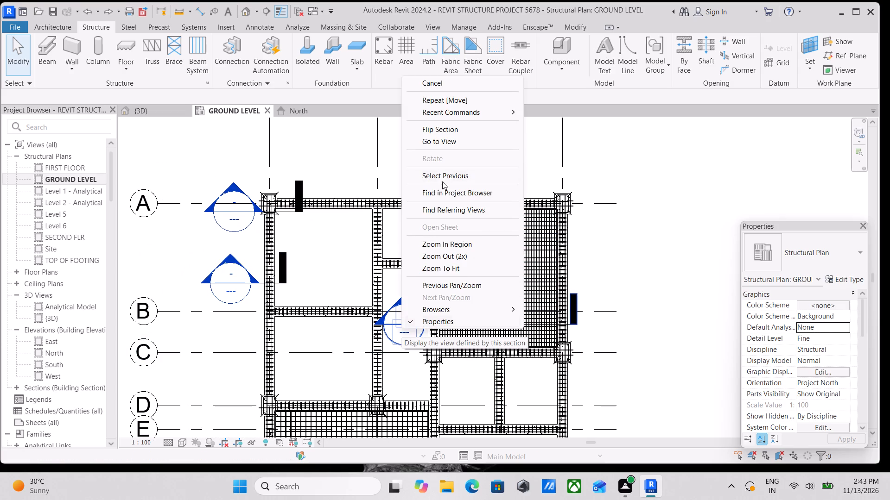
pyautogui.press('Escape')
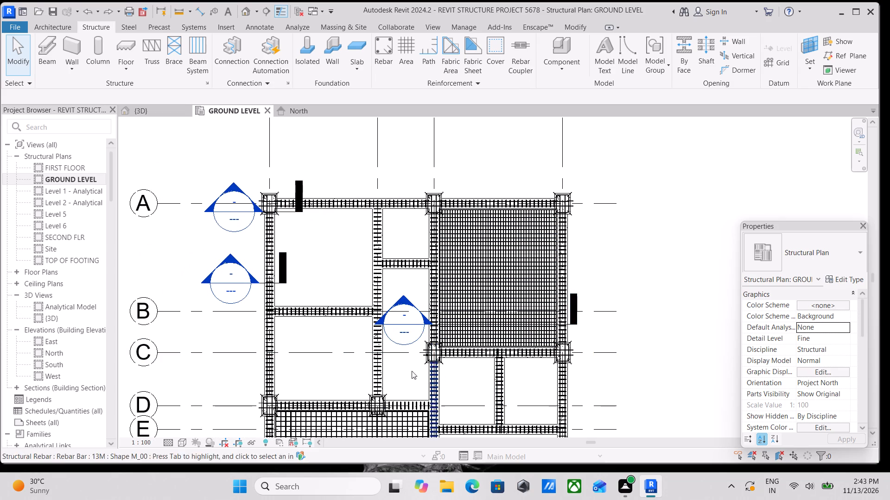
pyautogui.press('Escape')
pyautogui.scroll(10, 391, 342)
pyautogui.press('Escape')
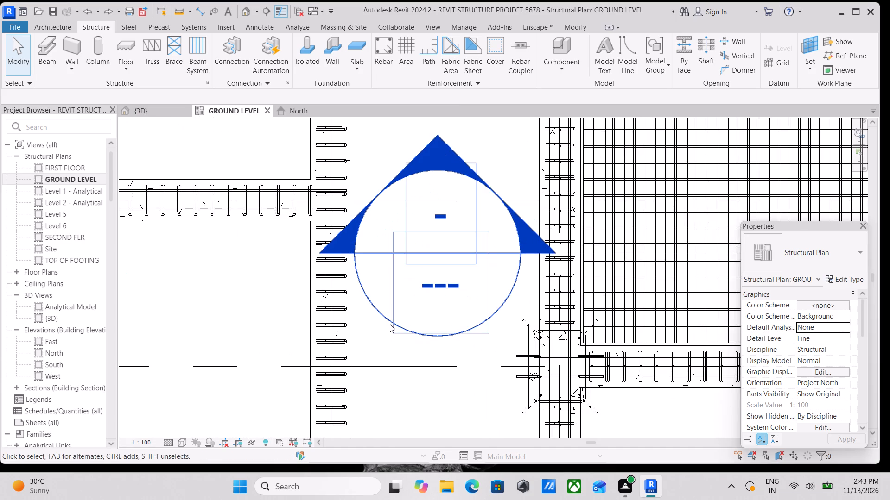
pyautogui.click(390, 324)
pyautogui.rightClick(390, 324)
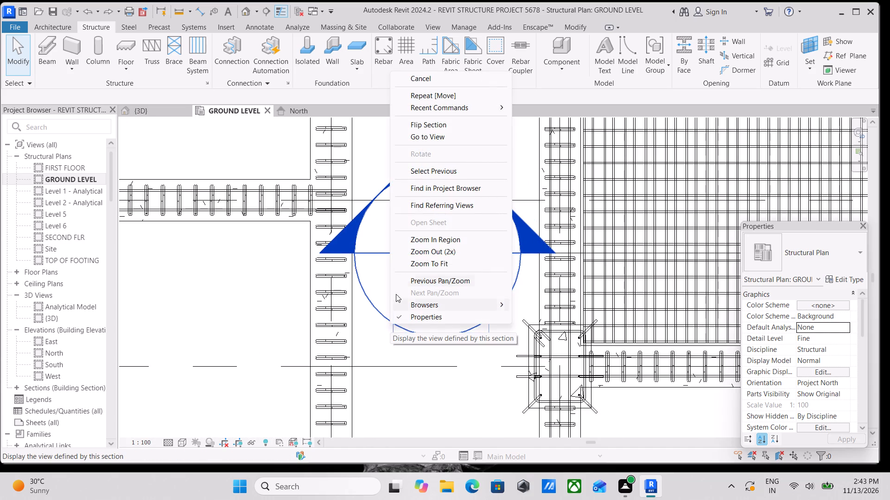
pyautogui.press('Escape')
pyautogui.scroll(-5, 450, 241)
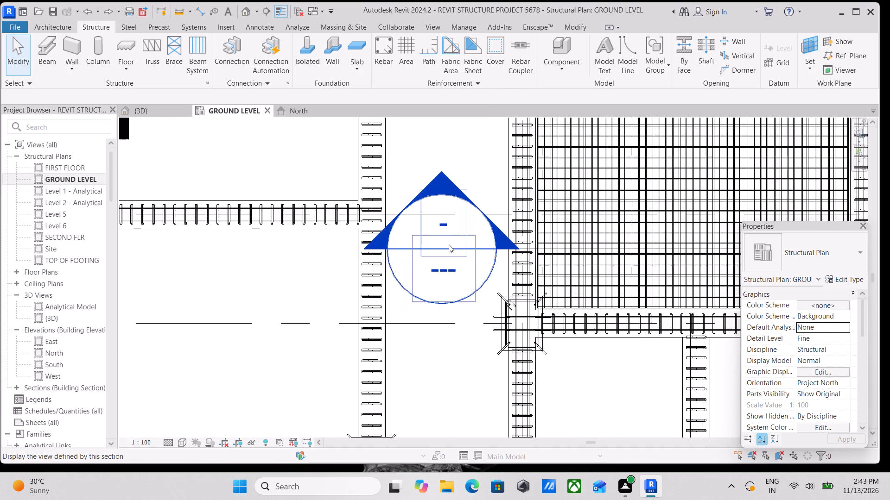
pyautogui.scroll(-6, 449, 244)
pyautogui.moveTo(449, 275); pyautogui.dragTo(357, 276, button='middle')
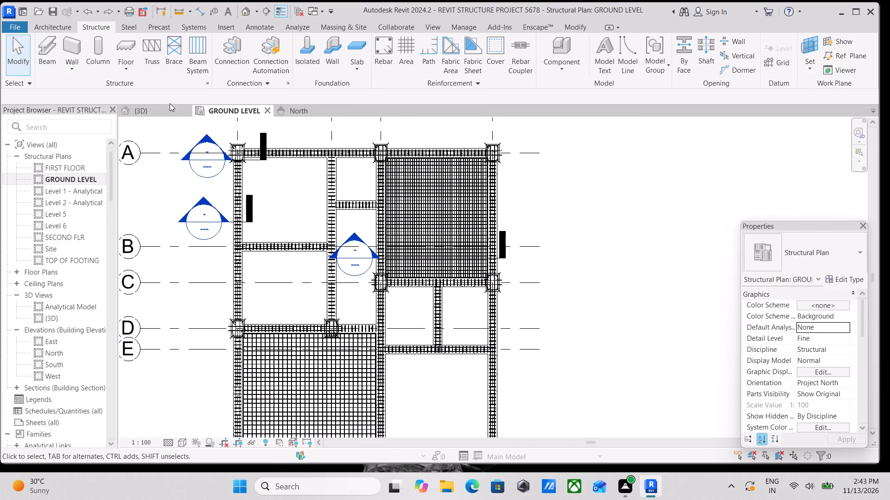
# Return to the 3D view and look at the whole frame from the corner and from directly above.
pyautogui.click(165, 105)
pyautogui.scroll(-4, 366, 263)
pyautogui.scroll(1, 366, 263)
pyautogui.moveTo(366, 263); pyautogui.dragTo(301, 318, button='middle')
pyautogui.scroll(-1, 301, 318)
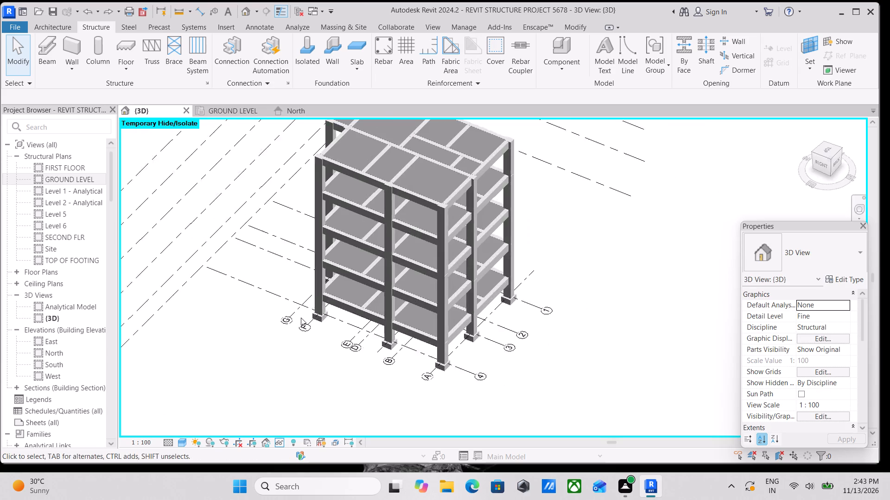
pyautogui.scroll(-1, 301, 318)
pyautogui.moveTo(301, 318); pyautogui.dragTo(248, 343, button='middle')
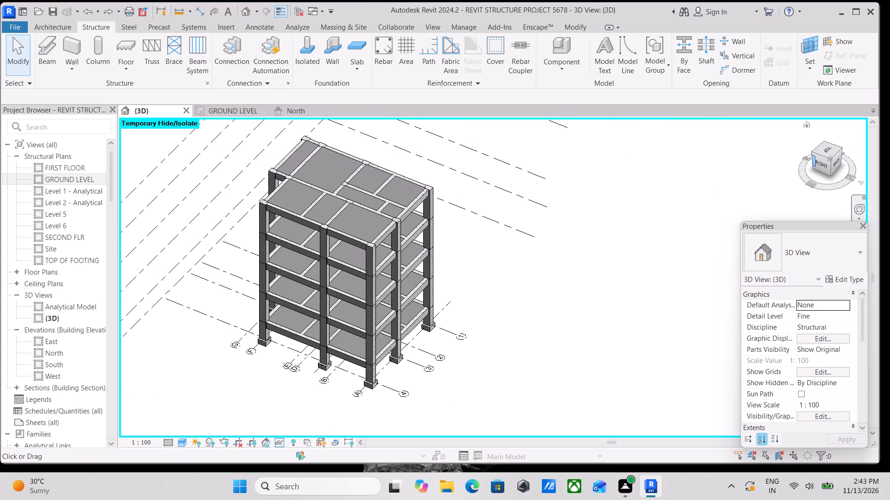
pyautogui.click(828, 149)
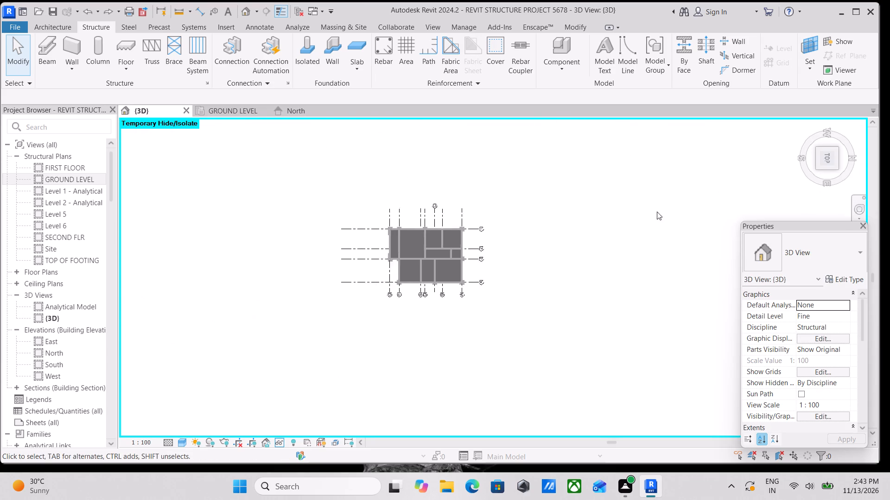
# In the GROUND LEVEL plan, delete the building section whose head sits between grids B and C, together with its view.
pyautogui.click(221, 109)
pyautogui.scroll(-2, 509, 314)
pyautogui.moveTo(509, 314); pyautogui.dragTo(510, 269, button='middle')
pyautogui.moveTo(509, 323); pyautogui.dragTo(575, 365, button='middle')
pyautogui.scroll(2, 558, 357)
pyautogui.scroll(3, 489, 309)
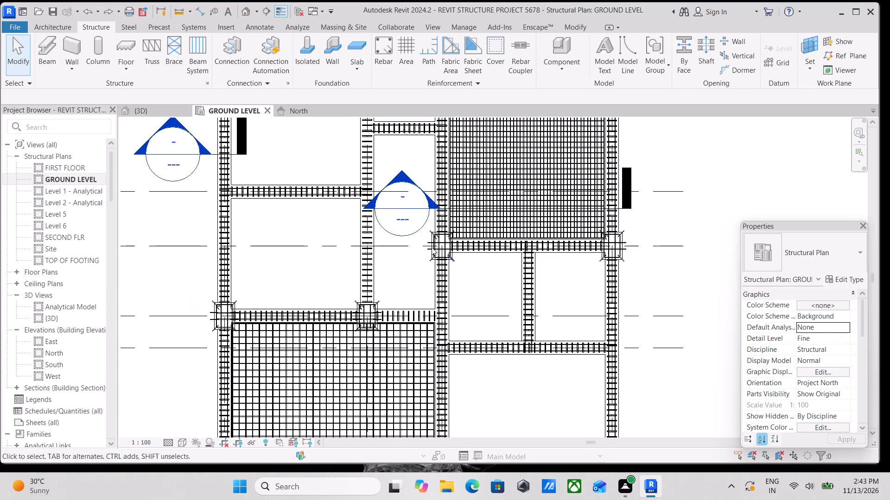
pyautogui.scroll(6, 407, 240)
pyautogui.click(411, 231)
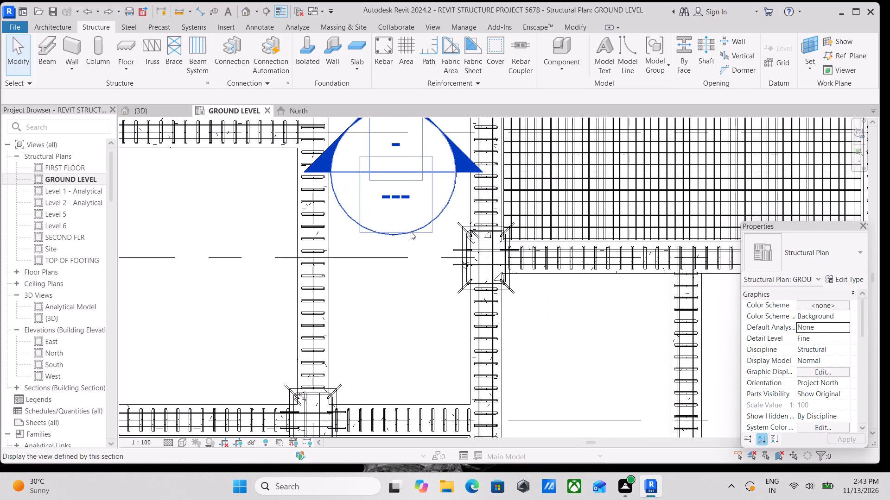
pyautogui.rightClick(411, 231)
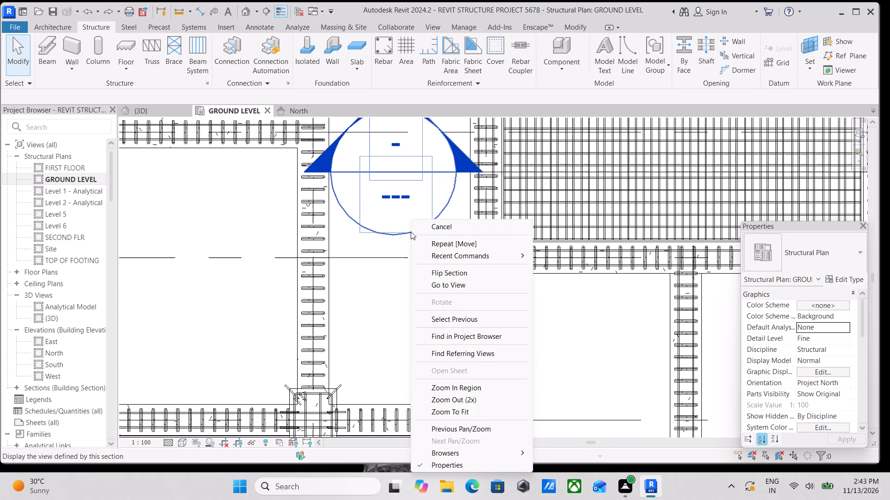
pyautogui.press('Escape')
pyautogui.scroll(2, 411, 231)
pyautogui.moveTo(435, 247); pyautogui.dragTo(431, 232)
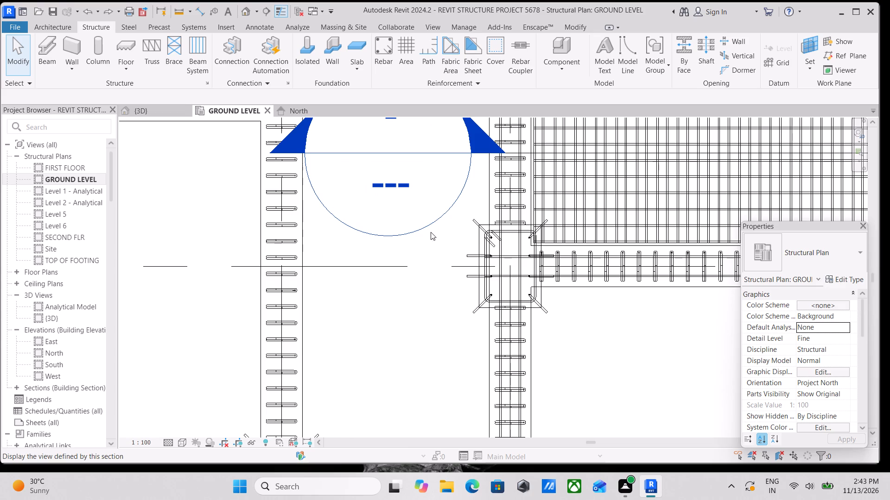
pyautogui.moveTo(431, 232); pyautogui.dragTo(421, 218)
pyautogui.rightClick(421, 218)
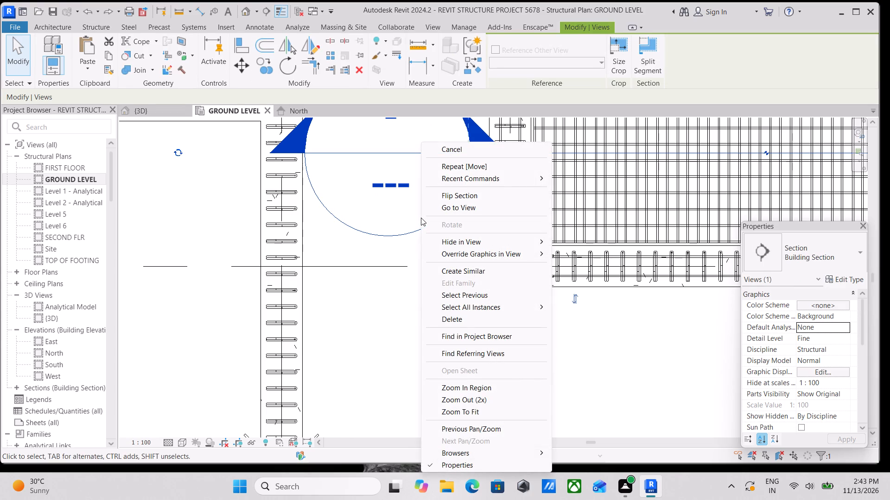
pyautogui.click(448, 320)
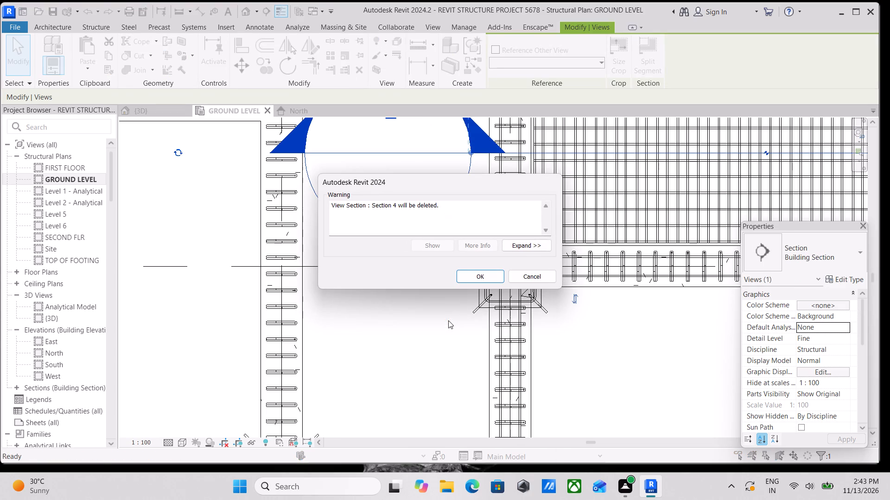
pyautogui.click(464, 277)
pyautogui.scroll(-3, 464, 277)
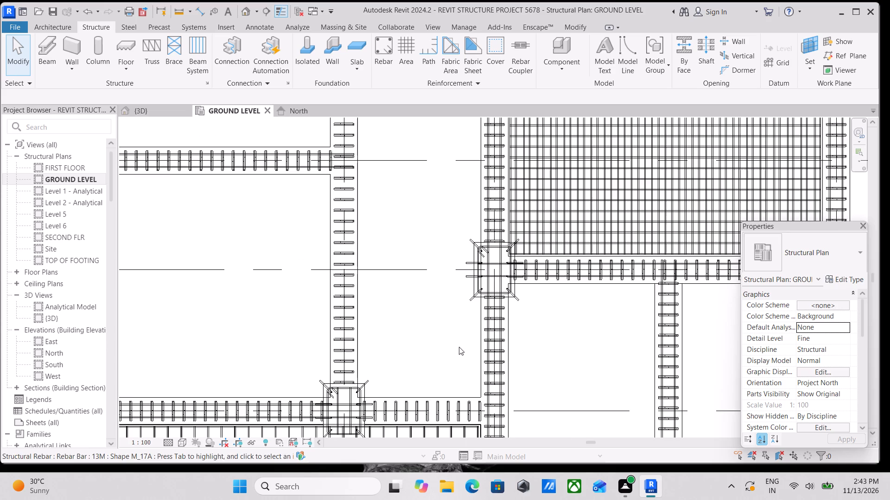
# In the GROUND LEVEL plan, place a building section alongside grid D, crossing the intermediate beam and the outer edge beam.
pyautogui.scroll(-4, 461, 347)
pyautogui.moveTo(561, 369); pyautogui.dragTo(458, 335, button='middle')
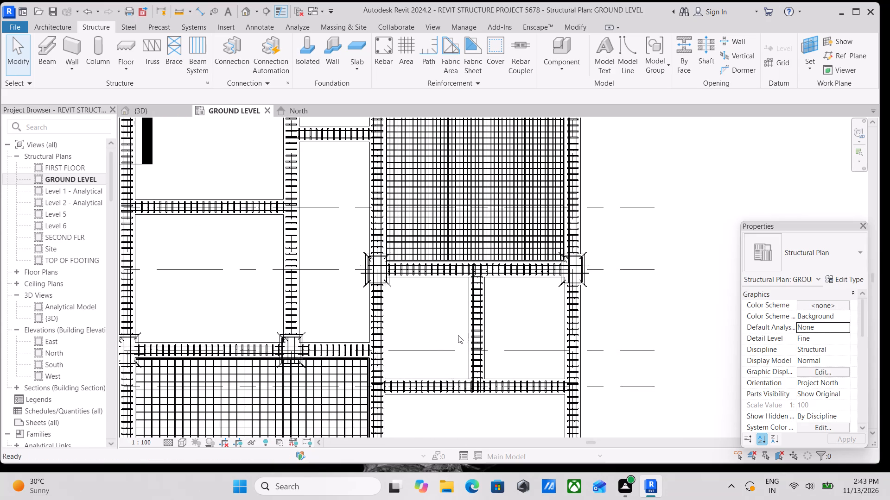
pyautogui.click(262, 12)
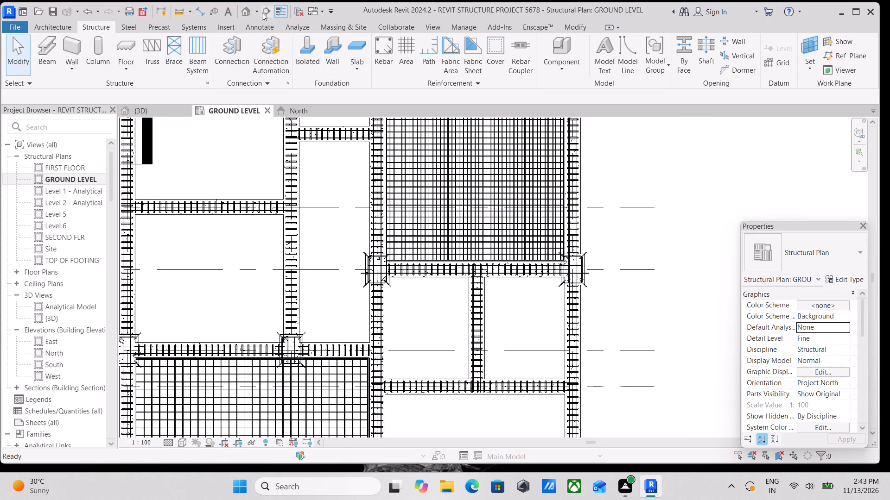
pyautogui.scroll(2, 493, 373)
pyautogui.moveTo(493, 373); pyautogui.dragTo(432, 299, button='middle')
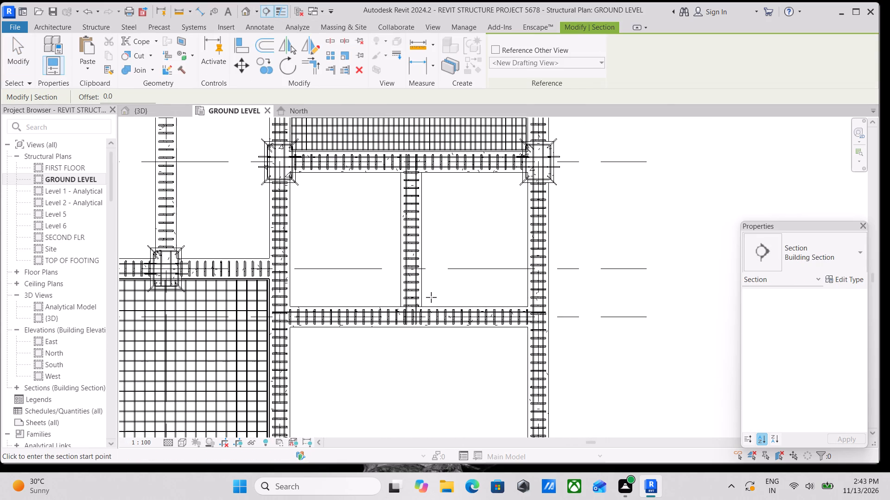
pyautogui.click(391, 281)
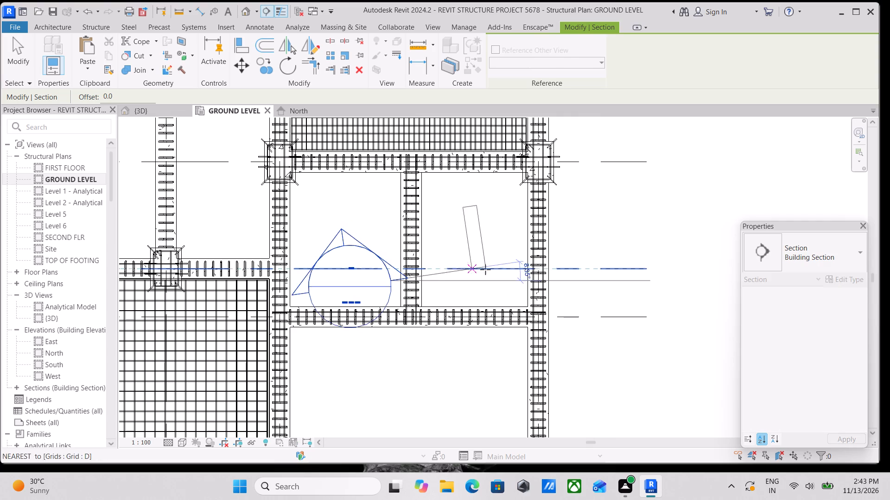
pyautogui.click(620, 281)
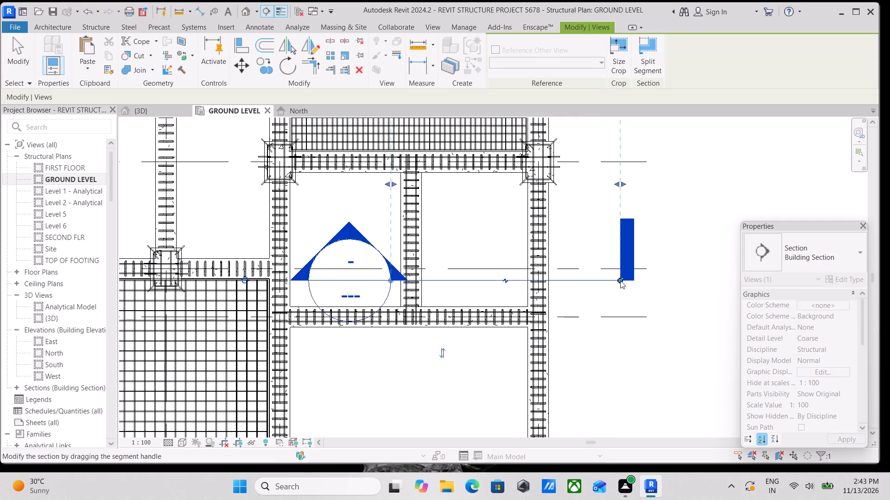
# Narrow the section's extents to the bay between the intermediate and edge beams, and shorten its line to just outside the edge beam.
pyautogui.moveTo(388, 181); pyautogui.dragTo(393, 185)
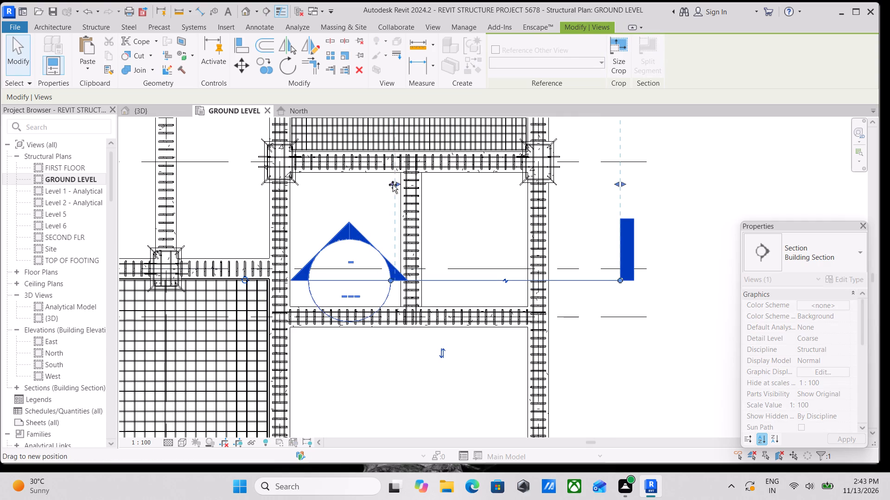
pyautogui.moveTo(393, 185); pyautogui.dragTo(416, 194)
pyautogui.moveTo(416, 194); pyautogui.dragTo(417, 194)
pyautogui.moveTo(614, 182); pyautogui.dragTo(521, 224)
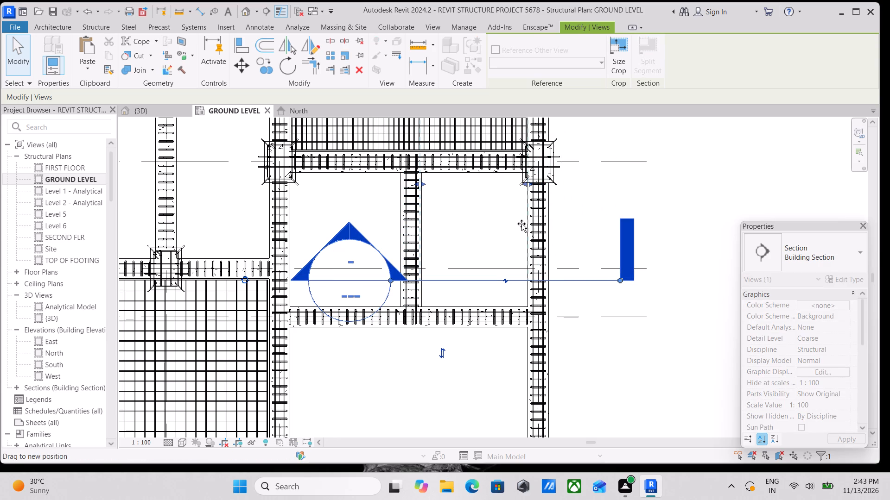
pyautogui.moveTo(521, 224); pyautogui.dragTo(523, 228)
pyautogui.moveTo(624, 281); pyautogui.dragTo(557, 270)
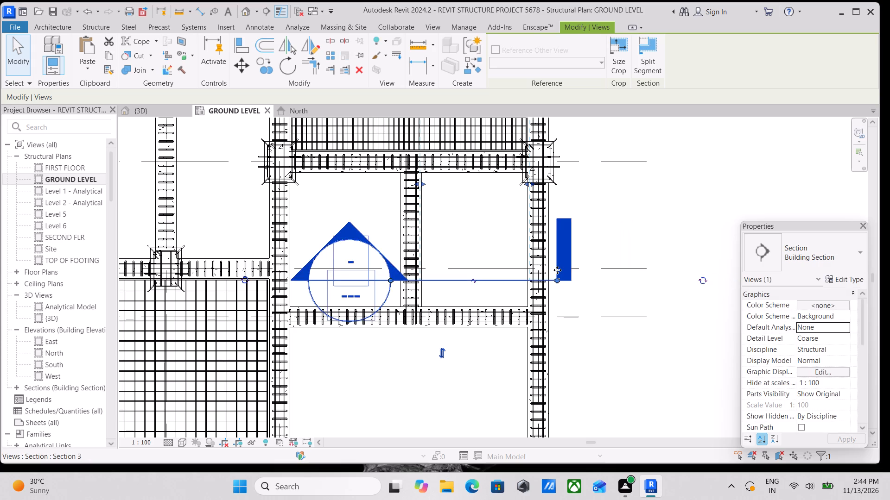
# Reduce the section's view depth so its far clip falls inside the bay, short of the cross beam.
pyautogui.scroll(-2, 557, 270)
pyautogui.moveTo(566, 275); pyautogui.dragTo(614, 359, button='middle')
pyautogui.scroll(8, 528, 205)
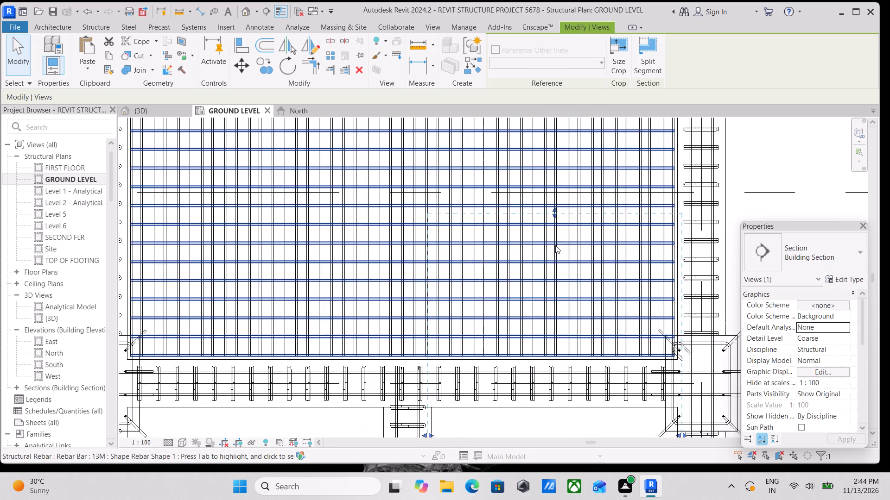
pyautogui.scroll(1, 555, 227)
pyautogui.moveTo(556, 212); pyautogui.dragTo(552, 296)
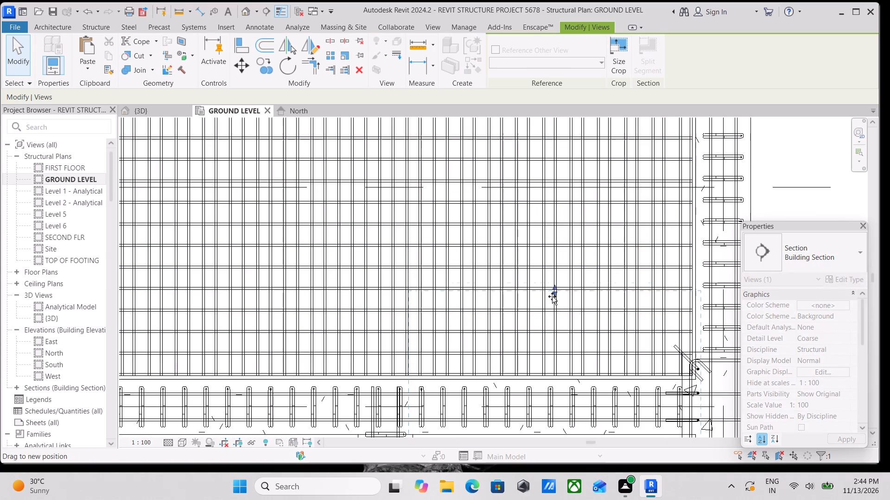
pyautogui.moveTo(552, 296); pyautogui.dragTo(536, 406)
pyautogui.moveTo(536, 406); pyautogui.dragTo(550, 191, button='middle')
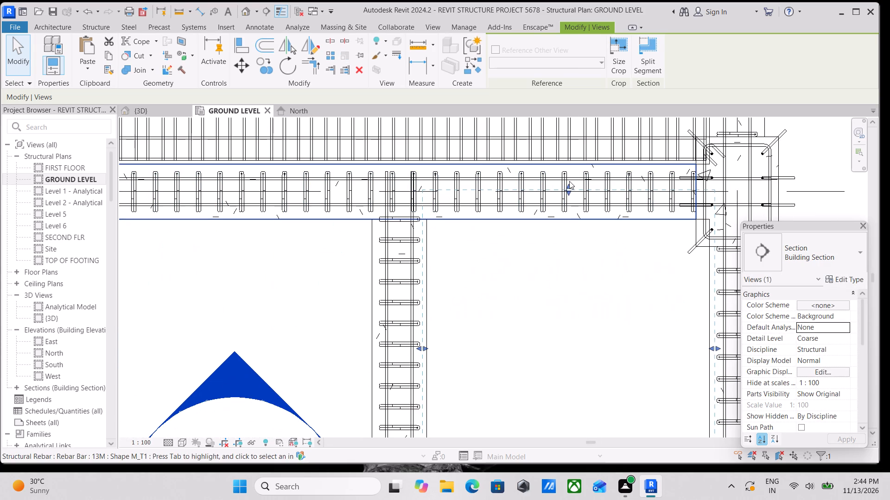
pyautogui.moveTo(568, 194); pyautogui.dragTo(592, 365)
pyautogui.moveTo(593, 362); pyautogui.dragTo(577, 351, button='middle')
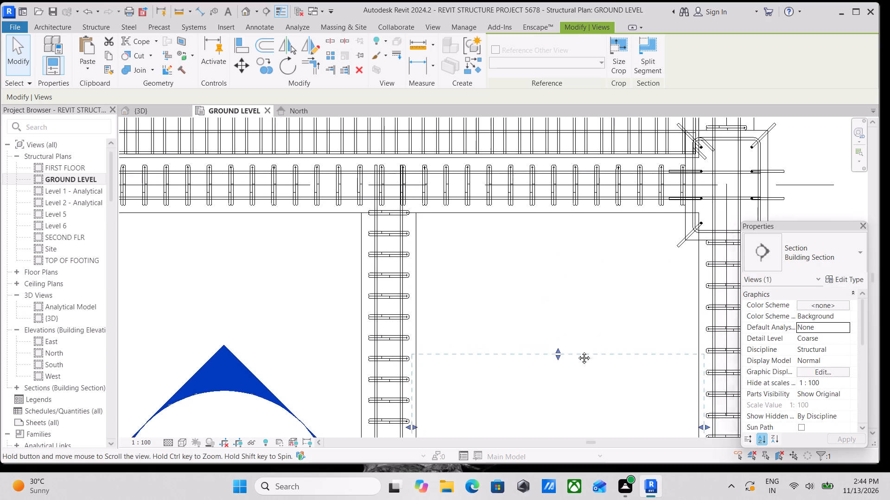
pyautogui.moveTo(577, 351); pyautogui.dragTo(553, 275, button='middle')
pyautogui.scroll(-3, 552, 265)
pyautogui.moveTo(556, 271); pyautogui.dragTo(513, 248, button='middle')
pyautogui.scroll(2, 516, 250)
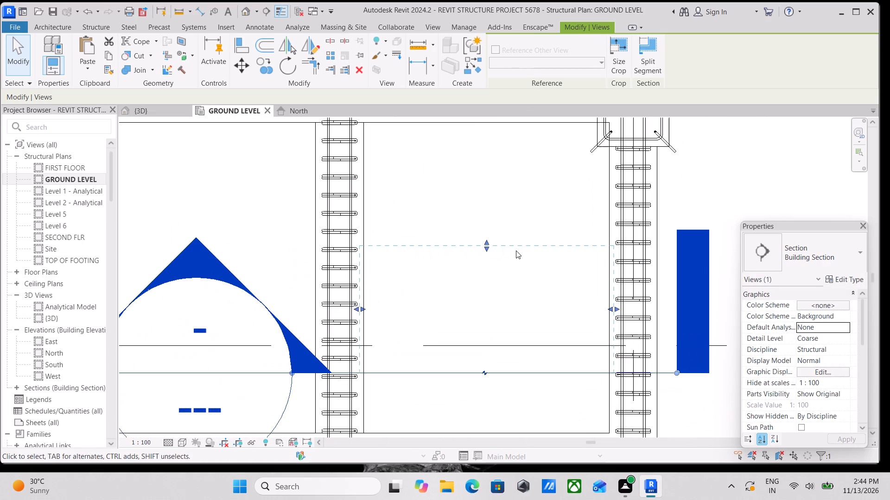
# Fine-tune the section's side extent at the intermediate beam's face and bring its far clip closer to grid D.
pyautogui.scroll(-3, 516, 250)
pyautogui.scroll(-2, 503, 306)
pyautogui.moveTo(503, 306); pyautogui.dragTo(528, 287, button='middle')
pyautogui.scroll(5, 510, 256)
pyautogui.moveTo(422, 289); pyautogui.dragTo(431, 294)
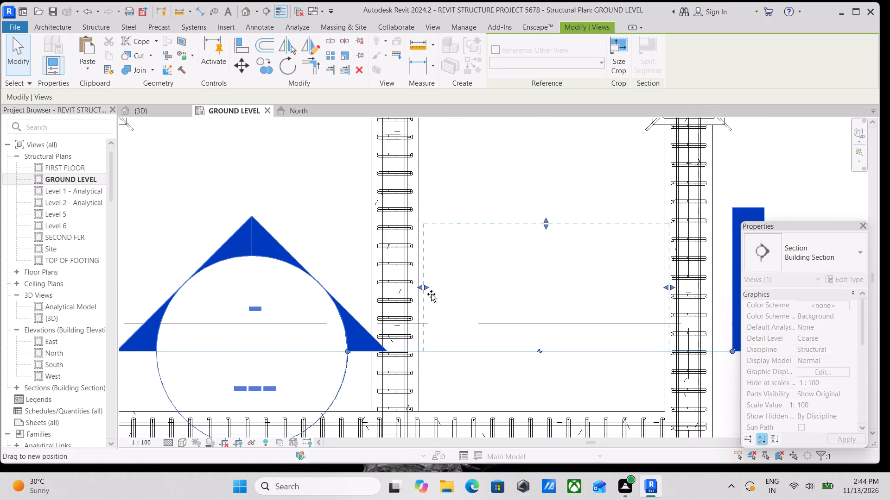
pyautogui.moveTo(431, 294); pyautogui.dragTo(433, 294)
pyautogui.moveTo(427, 287); pyautogui.dragTo(417, 287)
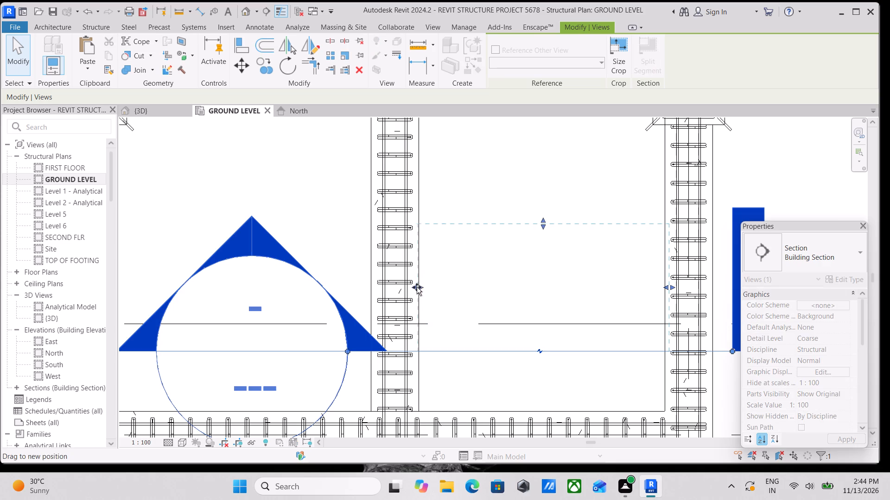
pyautogui.moveTo(417, 287); pyautogui.dragTo(414, 287)
pyautogui.click(667, 288)
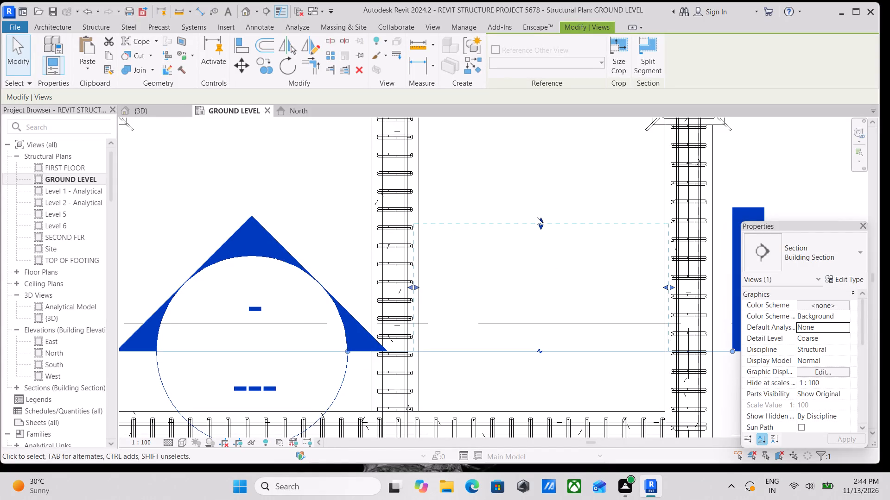
pyautogui.moveTo(537, 217); pyautogui.dragTo(543, 248)
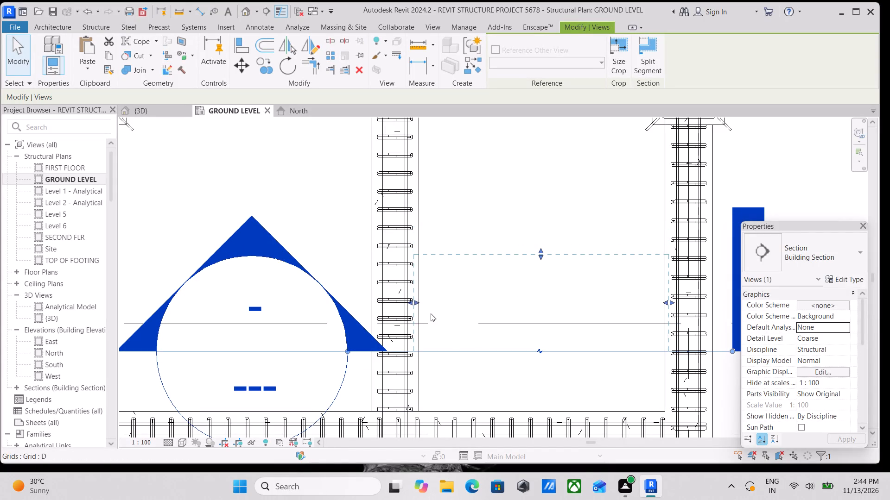
pyautogui.click(420, 302)
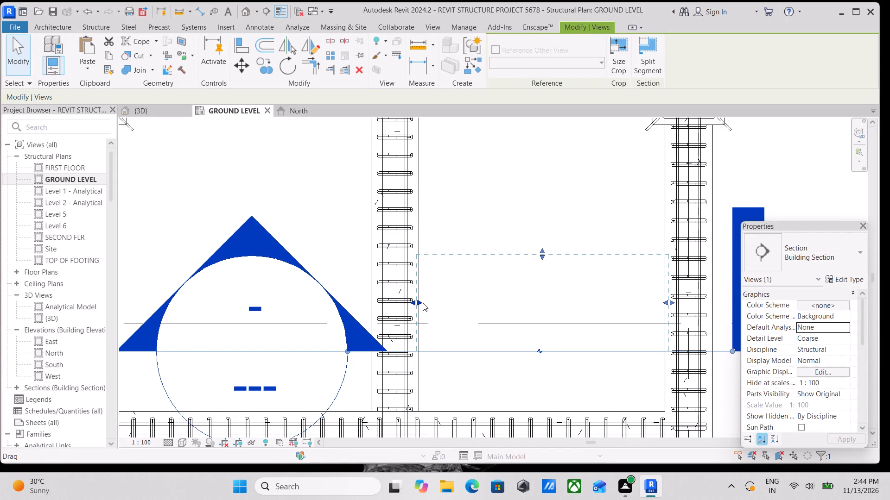
pyautogui.scroll(-1, 485, 283)
# Open the new section's view at the ground and first floor levels.
pyautogui.rightClick(283, 249)
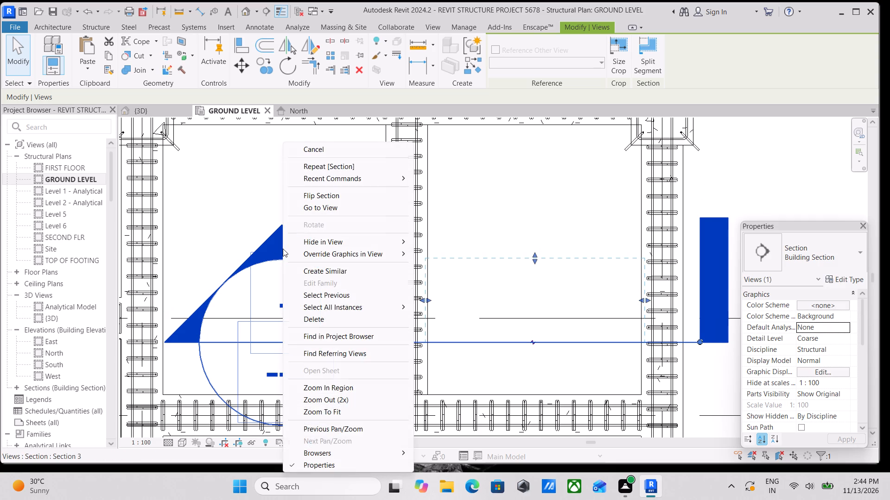
pyautogui.click(311, 208)
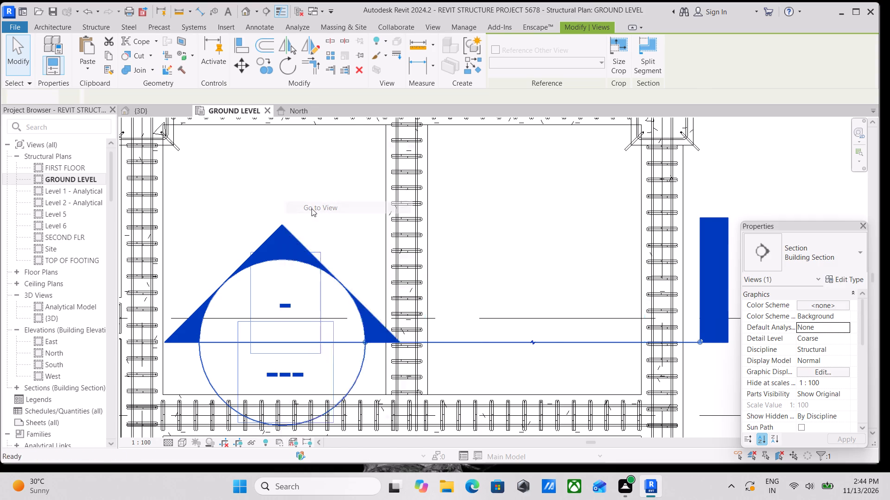
pyautogui.moveTo(479, 245); pyautogui.dragTo(394, 209, button='middle')
pyautogui.scroll(2, 459, 389)
pyautogui.scroll(3, 428, 337)
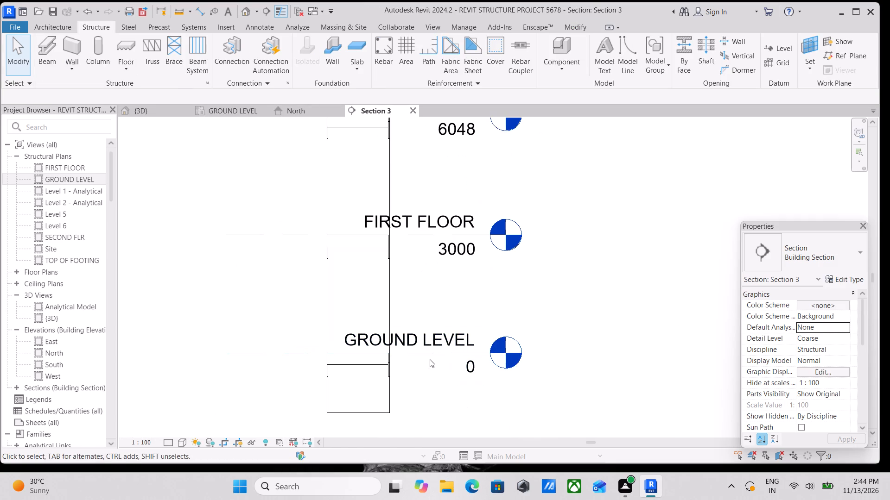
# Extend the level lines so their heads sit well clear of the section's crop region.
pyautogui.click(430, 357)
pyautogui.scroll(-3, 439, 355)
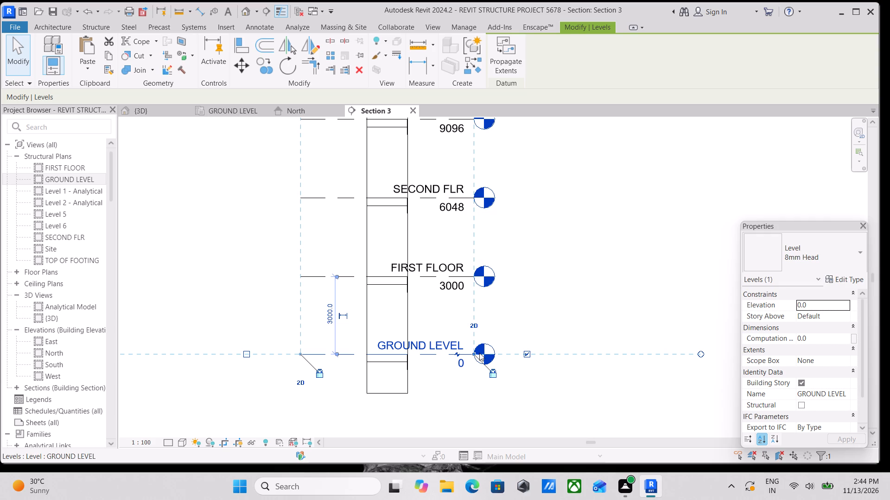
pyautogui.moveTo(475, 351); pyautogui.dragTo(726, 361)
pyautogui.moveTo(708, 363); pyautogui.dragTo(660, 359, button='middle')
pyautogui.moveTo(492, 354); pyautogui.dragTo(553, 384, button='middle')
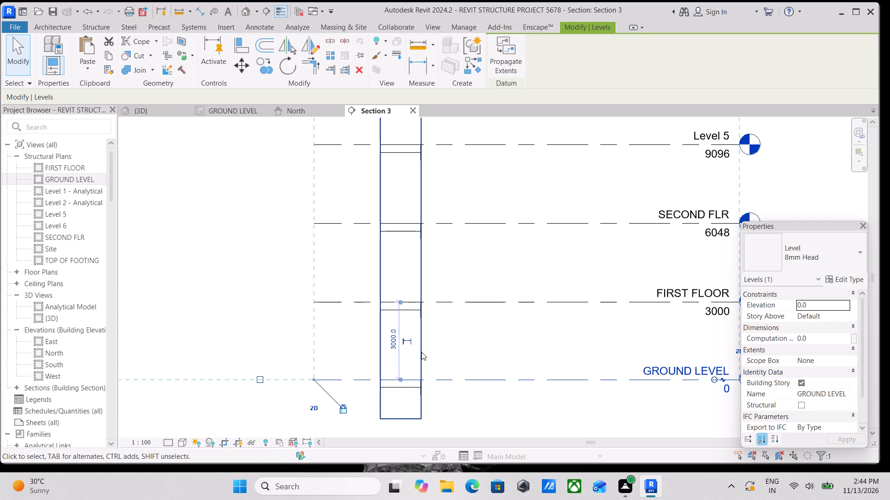
# Widen the section's crop region outward past the edge beam and its grid line.
pyautogui.click(421, 351)
pyautogui.scroll(-1, 425, 350)
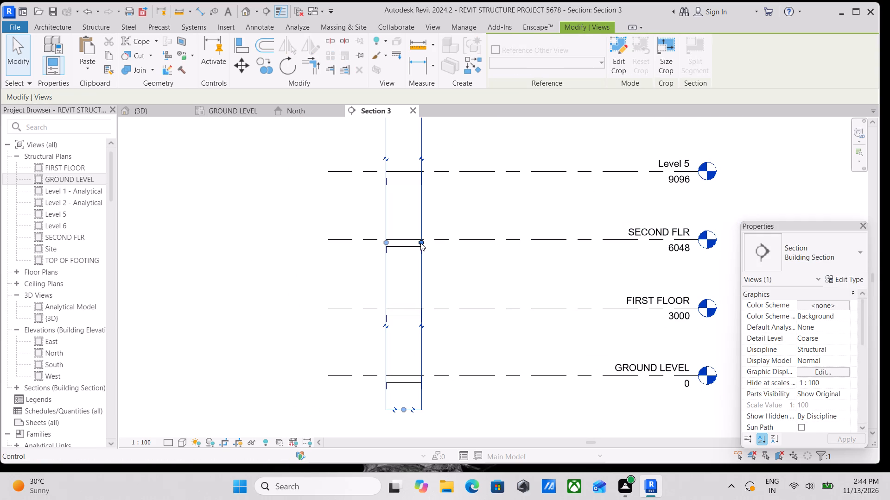
pyautogui.moveTo(420, 243); pyautogui.dragTo(509, 265)
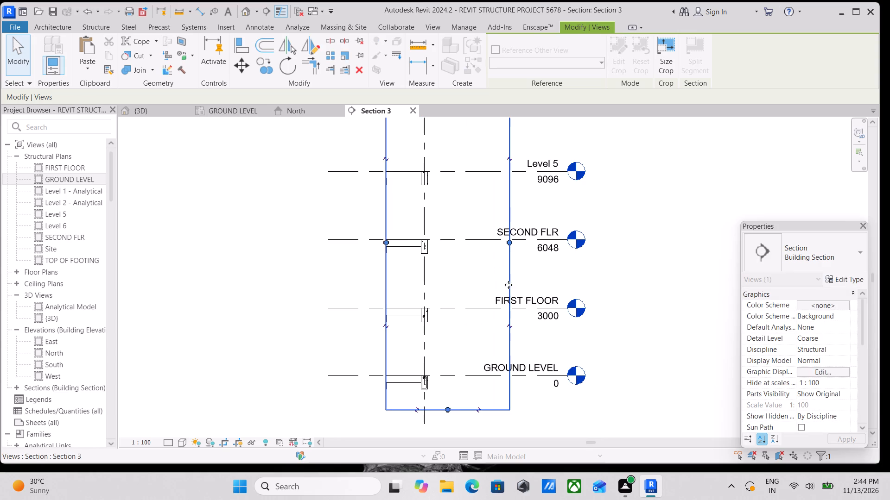
pyautogui.moveTo(481, 293); pyautogui.dragTo(599, 301, button='middle')
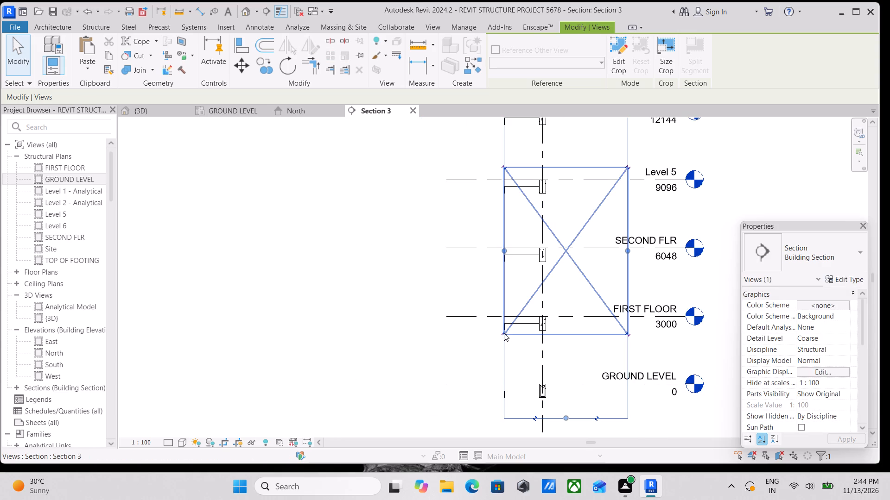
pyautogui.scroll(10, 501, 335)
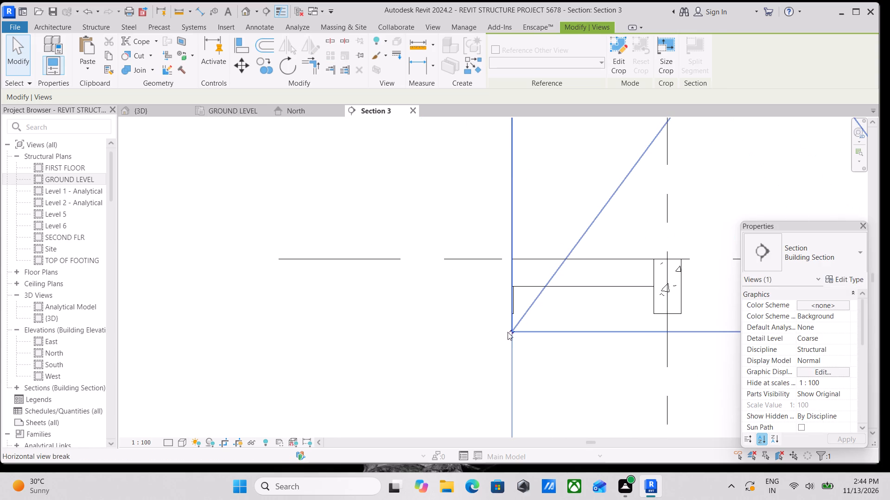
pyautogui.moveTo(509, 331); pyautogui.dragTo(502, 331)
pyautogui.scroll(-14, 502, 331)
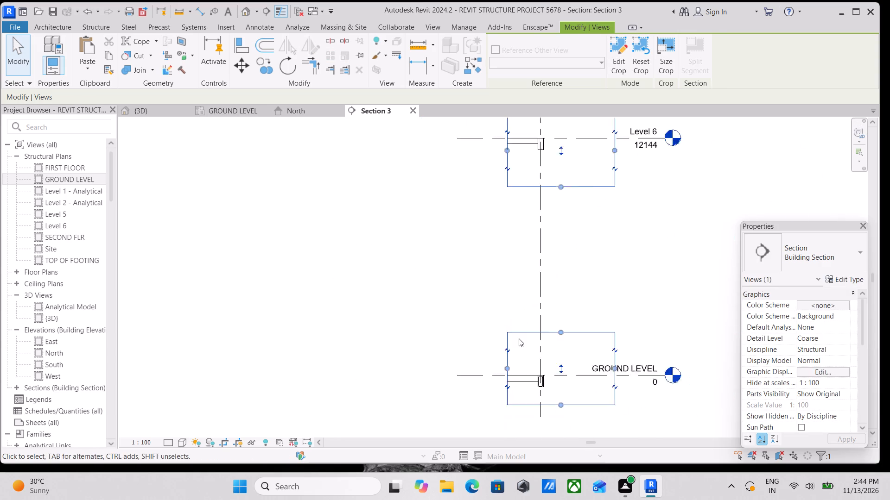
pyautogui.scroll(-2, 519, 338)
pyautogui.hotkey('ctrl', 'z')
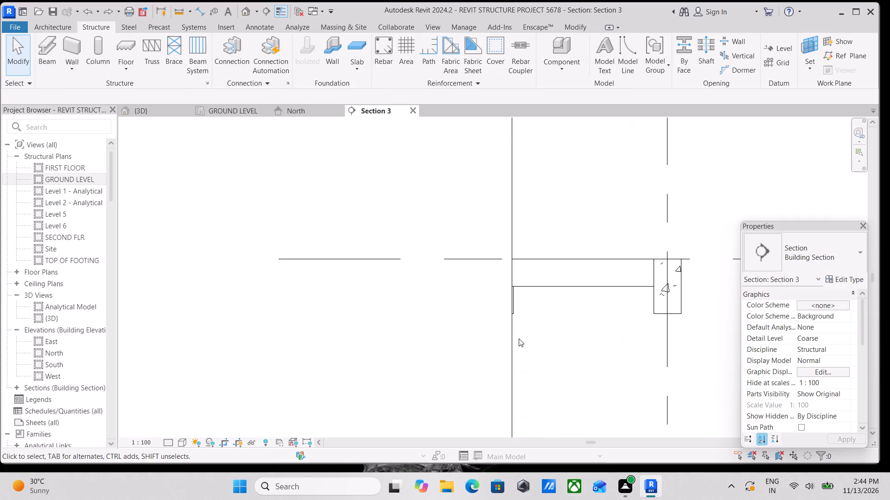
# Extend the opposite side of the section's crop region to include the intermediate beam and the next grid line's beam.
pyautogui.scroll(-10, 519, 338)
pyautogui.click(519, 362)
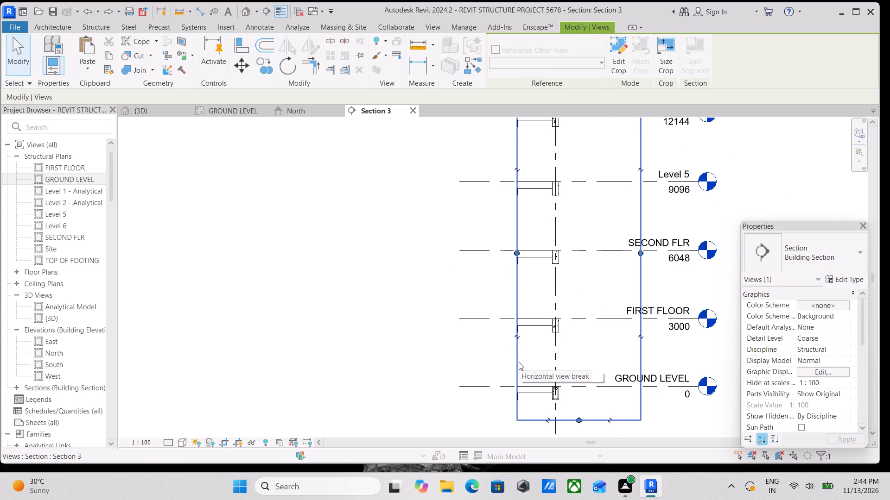
pyautogui.scroll(-2, 519, 362)
pyautogui.scroll(2, 519, 290)
pyautogui.moveTo(514, 275); pyautogui.dragTo(510, 275)
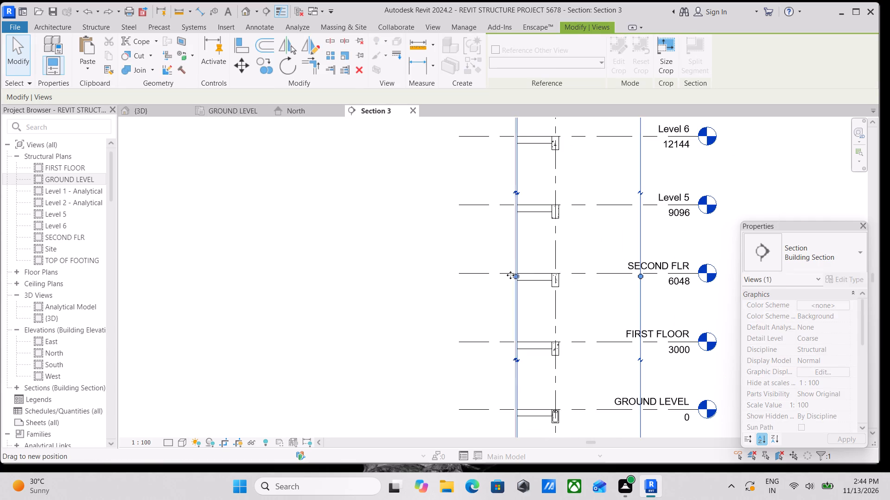
pyautogui.moveTo(510, 275); pyautogui.dragTo(460, 277)
pyautogui.moveTo(504, 300); pyautogui.dragTo(521, 286, button='middle')
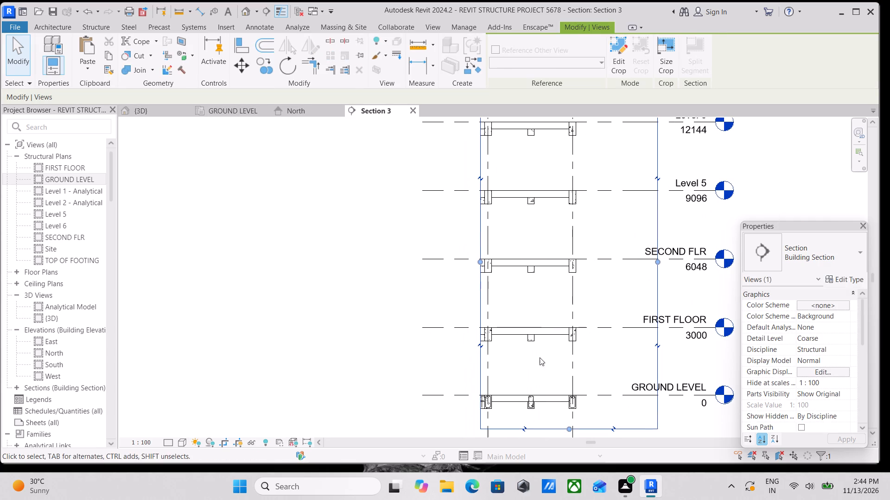
# Examine the beam and slab cross-sections and their reinforcement from ground level to the floors above.
pyautogui.moveTo(540, 359); pyautogui.dragTo(526, 337, button='middle')
pyautogui.scroll(3, 527, 336)
pyautogui.scroll(6, 509, 406)
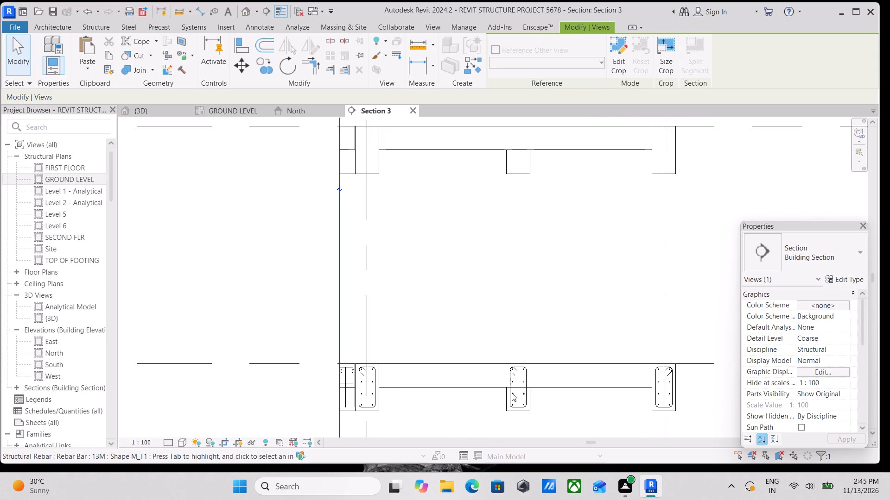
pyautogui.scroll(-2, 526, 369)
pyautogui.moveTo(527, 369); pyautogui.dragTo(573, 438, button='middle')
pyautogui.moveTo(558, 340); pyautogui.dragTo(583, 416, button='middle')
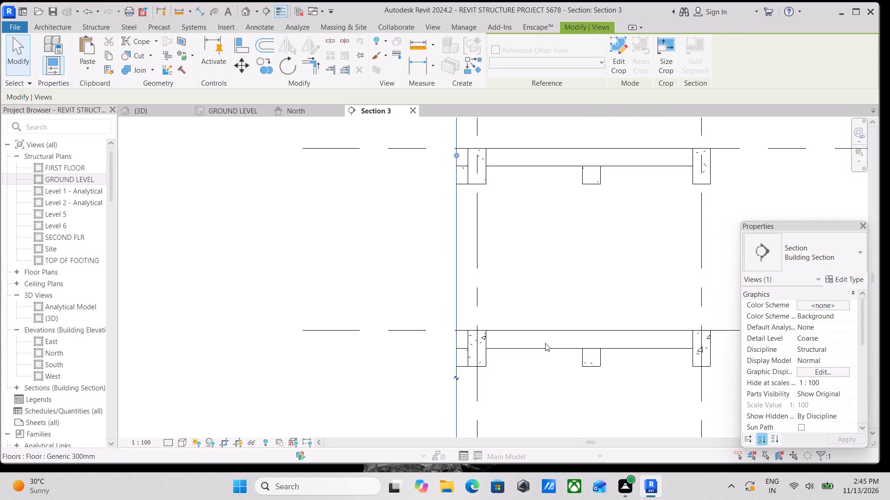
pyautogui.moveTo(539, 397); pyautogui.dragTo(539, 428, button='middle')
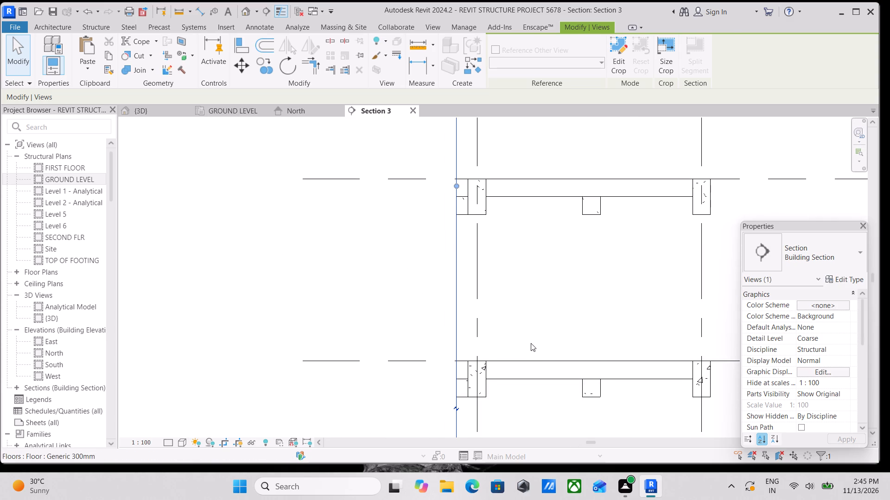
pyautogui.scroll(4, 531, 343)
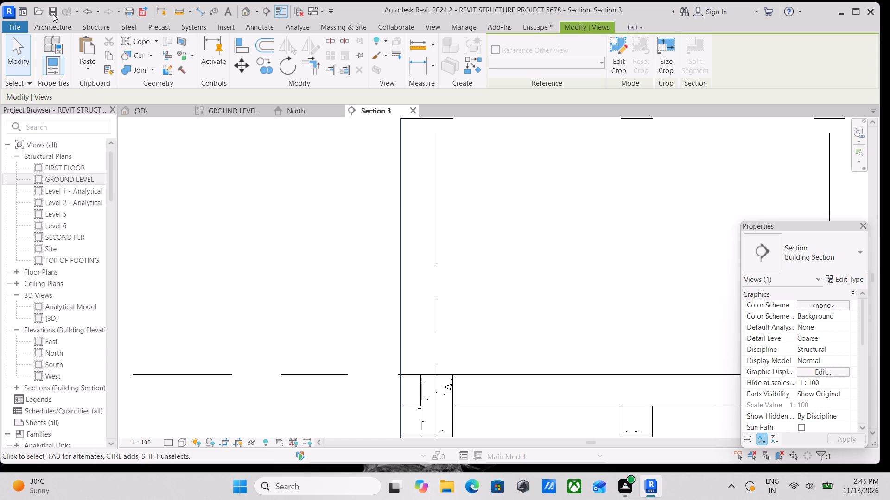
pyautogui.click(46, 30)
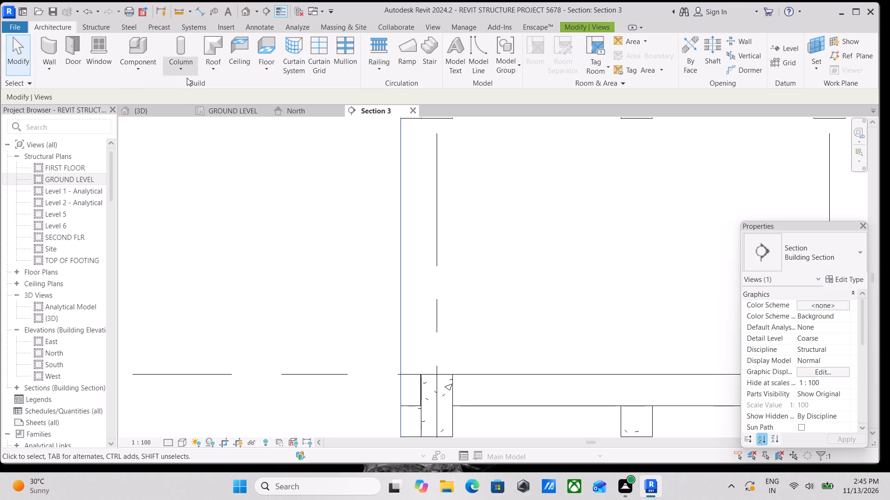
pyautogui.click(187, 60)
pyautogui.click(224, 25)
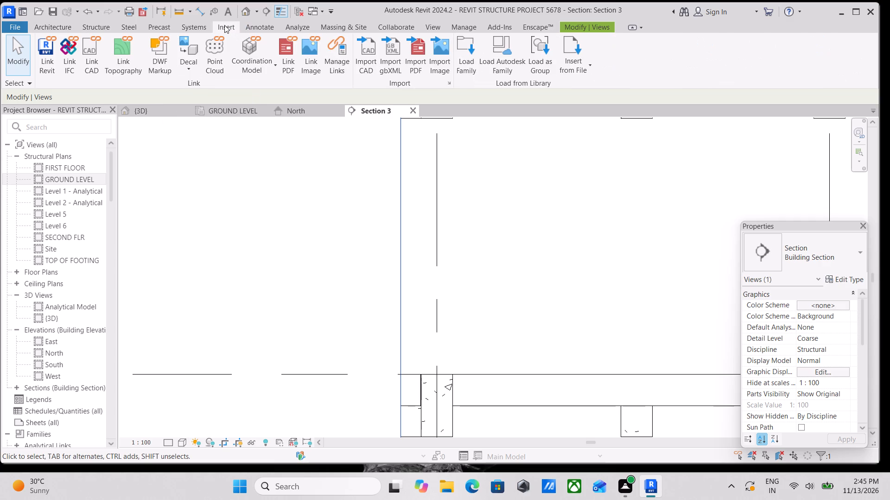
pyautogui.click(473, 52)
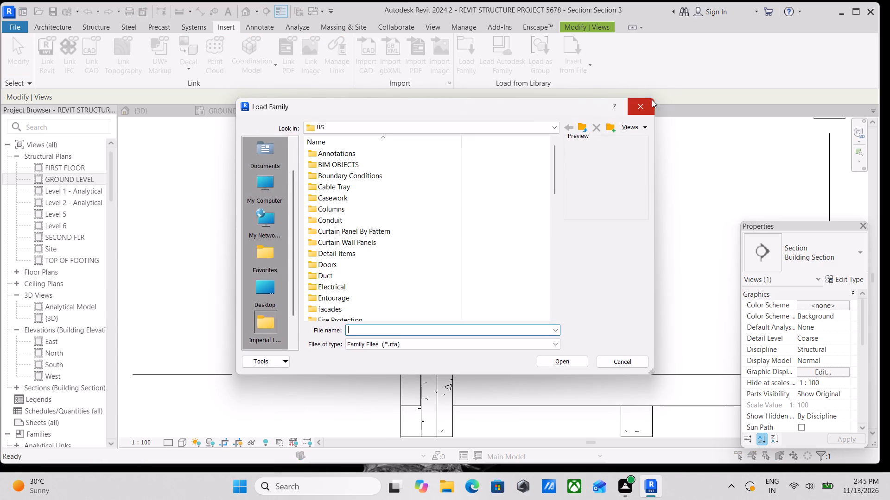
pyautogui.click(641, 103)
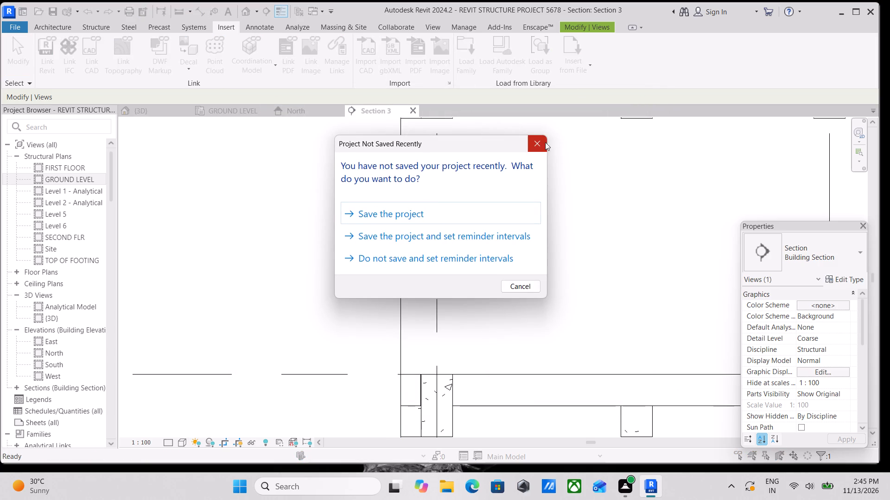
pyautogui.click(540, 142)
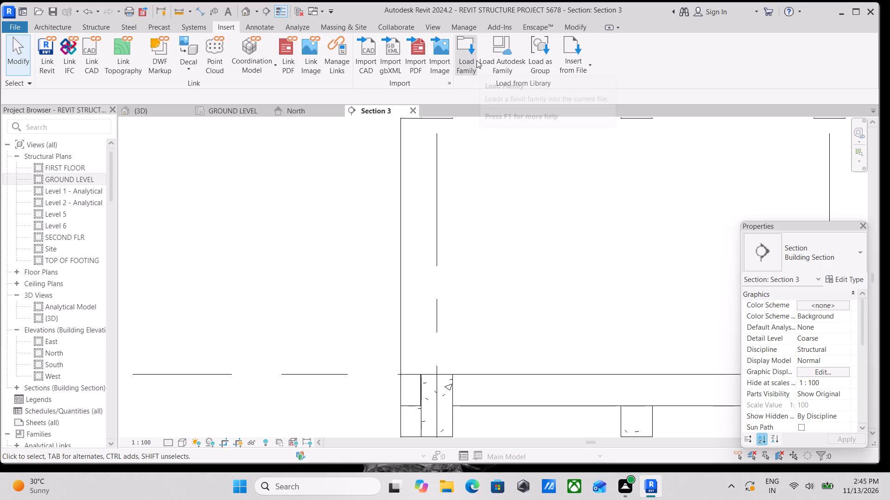
# Start a sketched 13M rebar in the section with the 300 mm FIRST FLOOR slab as its host.
pyautogui.click(99, 28)
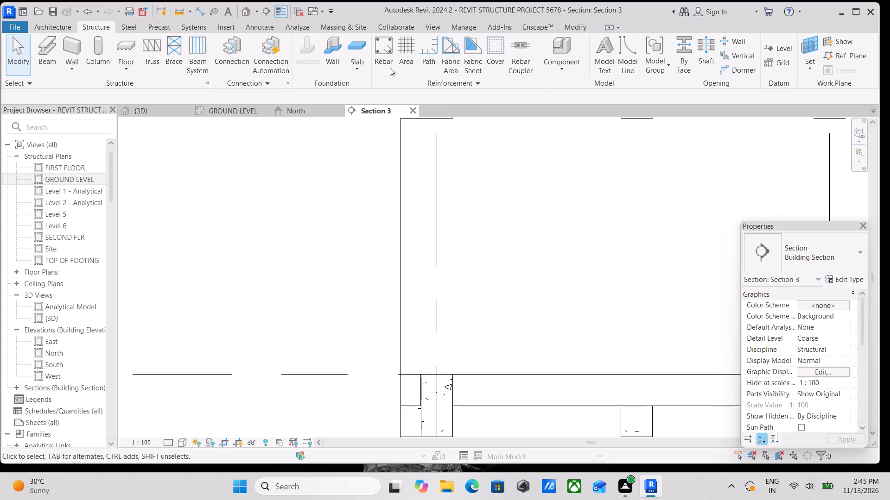
pyautogui.click(385, 67)
pyautogui.scroll(-3, 506, 317)
pyautogui.moveTo(506, 317); pyautogui.dragTo(471, 297, button='middle')
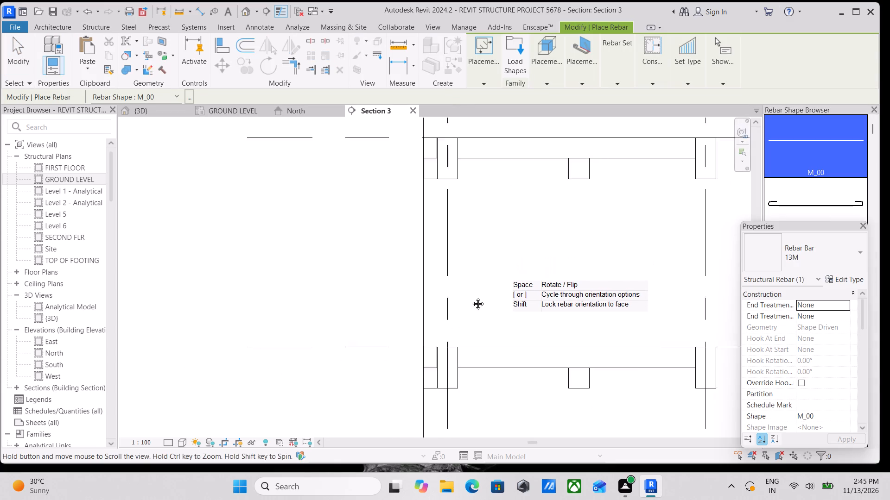
pyautogui.moveTo(471, 297); pyautogui.dragTo(438, 219, button='middle')
pyautogui.scroll(-3, 439, 333)
pyautogui.moveTo(439, 334); pyautogui.dragTo(448, 244, button='middle')
pyautogui.moveTo(466, 241); pyautogui.dragTo(457, 381, button='middle')
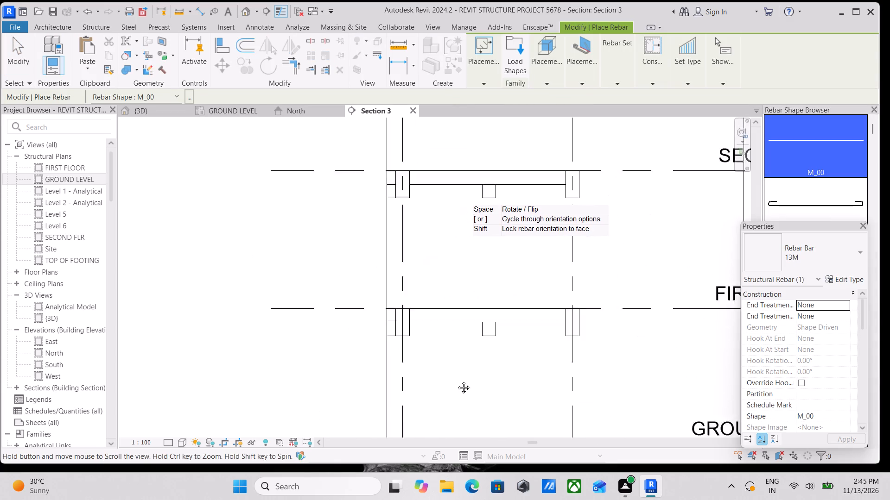
pyautogui.moveTo(457, 381); pyautogui.dragTo(459, 389, button='middle')
pyautogui.scroll(3, 465, 361)
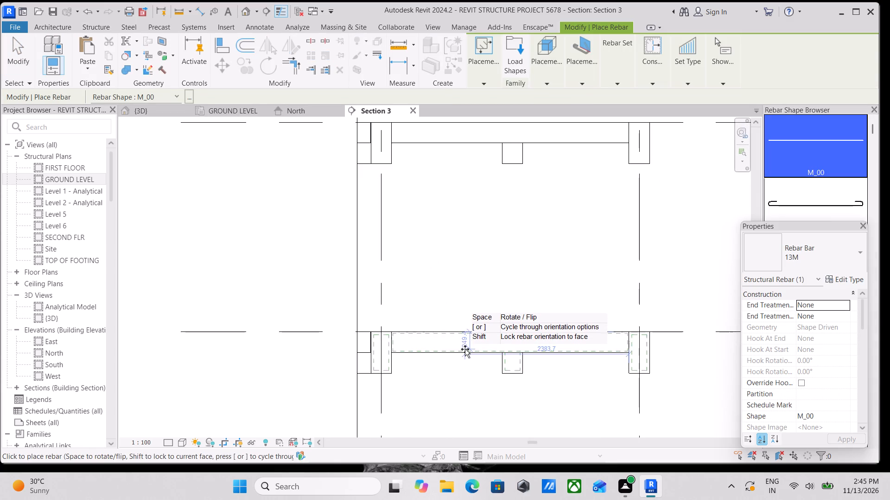
pyautogui.scroll(8, 465, 349)
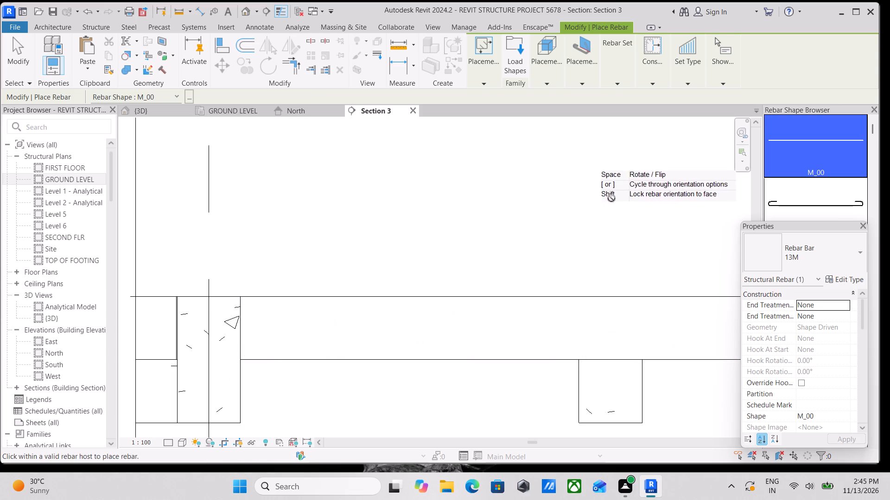
pyautogui.click(573, 106)
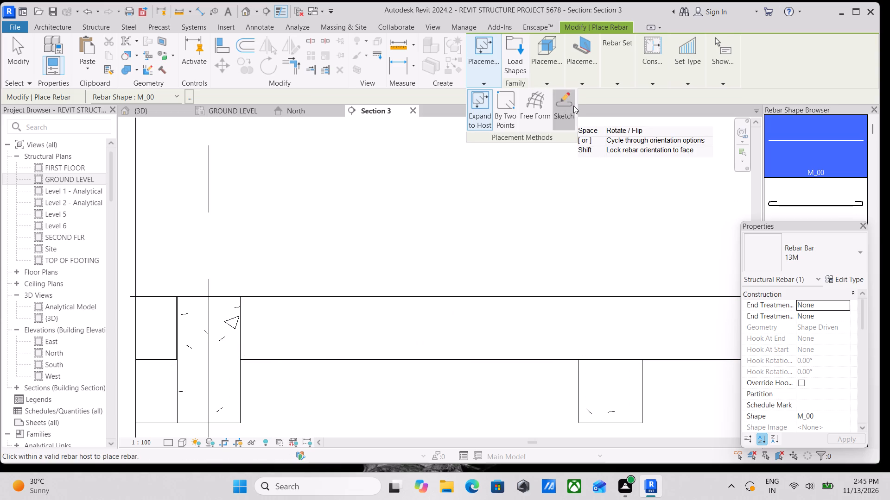
pyautogui.click(438, 300)
# Sketch a horizontal segment about 920 mm long near the slab's top from its cover line, continuing about 240 mm downward at about 35°.
pyautogui.moveTo(445, 238); pyautogui.dragTo(453, 273, button='middle')
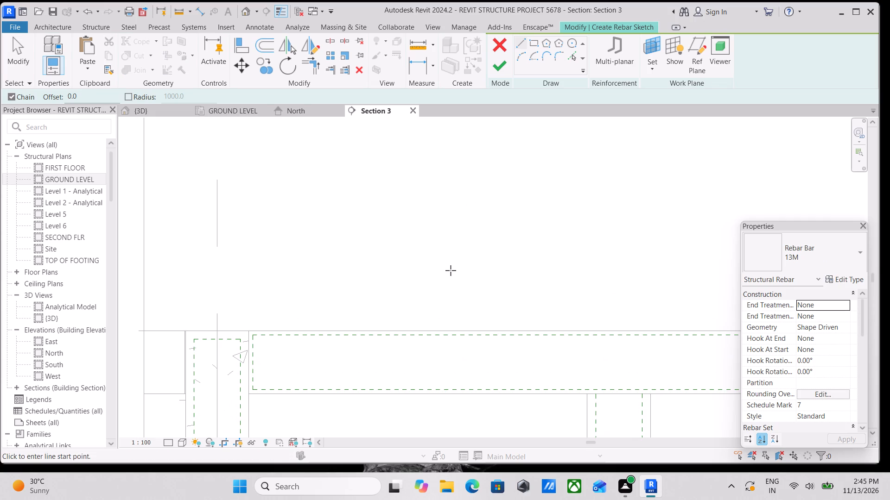
pyautogui.moveTo(246, 326); pyautogui.dragTo(273, 296, button='middle')
pyautogui.scroll(3, 276, 329)
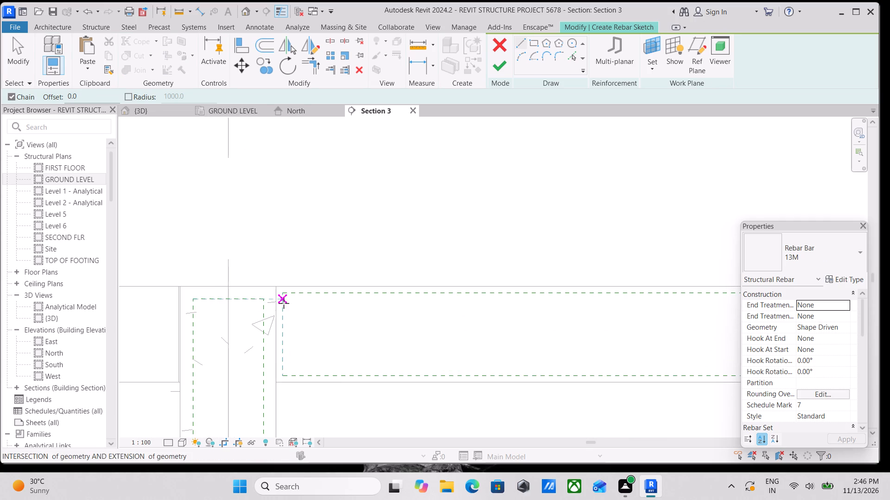
pyautogui.click(285, 306)
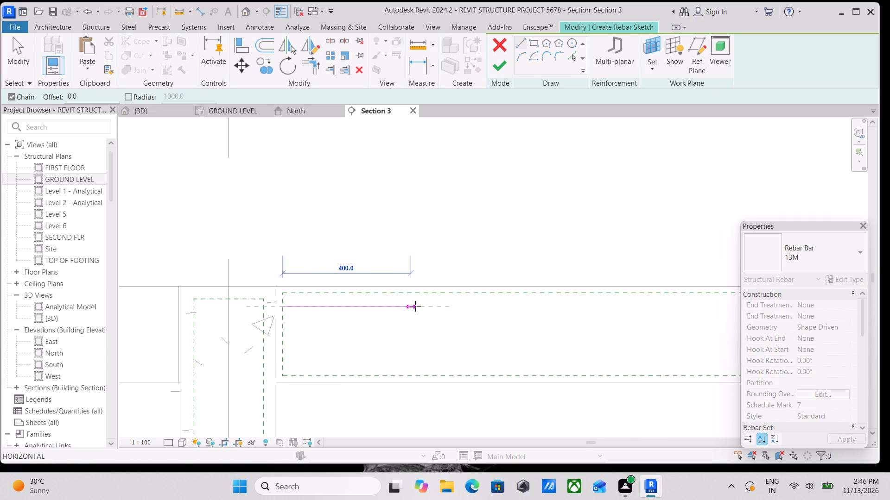
pyautogui.scroll(-1, 453, 306)
pyautogui.moveTo(427, 290); pyautogui.dragTo(363, 252, button='middle')
pyautogui.scroll(-1, 498, 281)
pyautogui.moveTo(497, 281); pyautogui.dragTo(428, 284, button='middle')
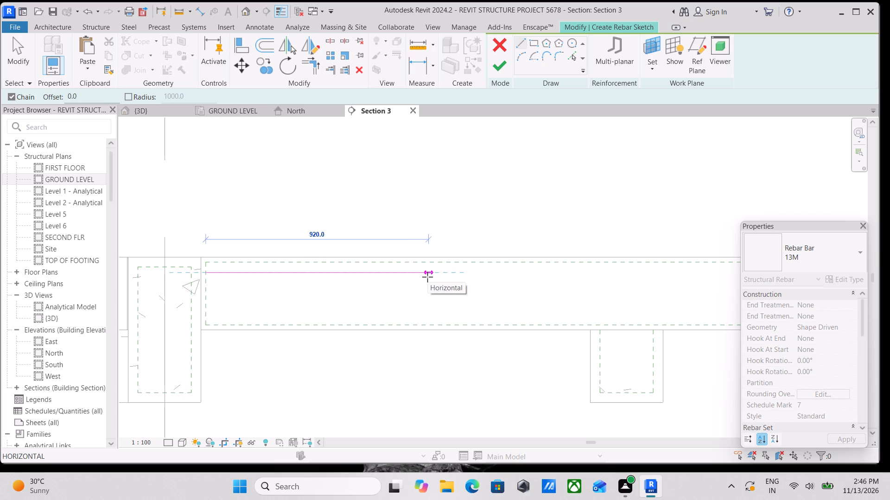
pyautogui.click(427, 277)
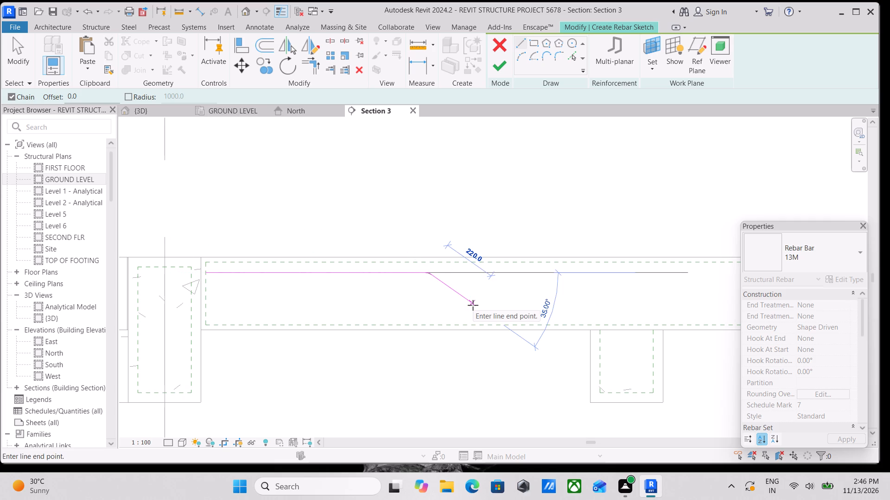
pyautogui.click(475, 306)
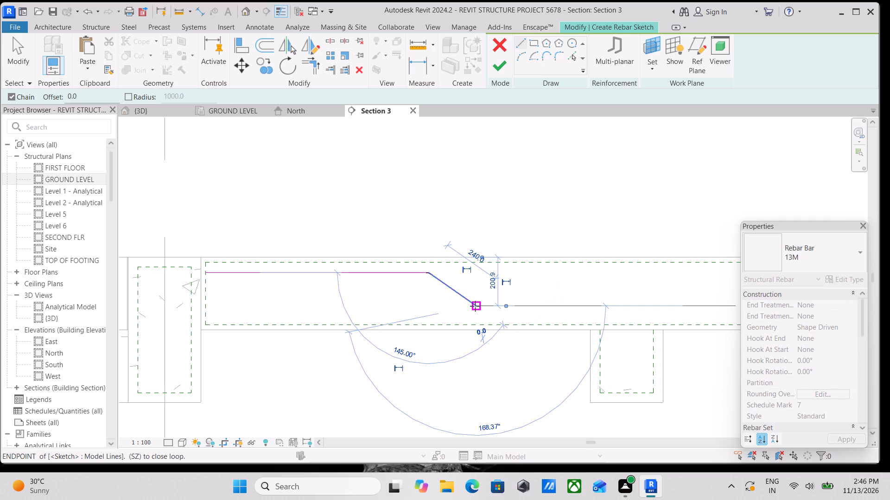
pyautogui.press('Escape')
pyautogui.press('Escape')
# Mirror a copy of the horizontal and sloped bar segments about the intermediate beam's vertical centreline.
pyautogui.scroll(2, 472, 306)
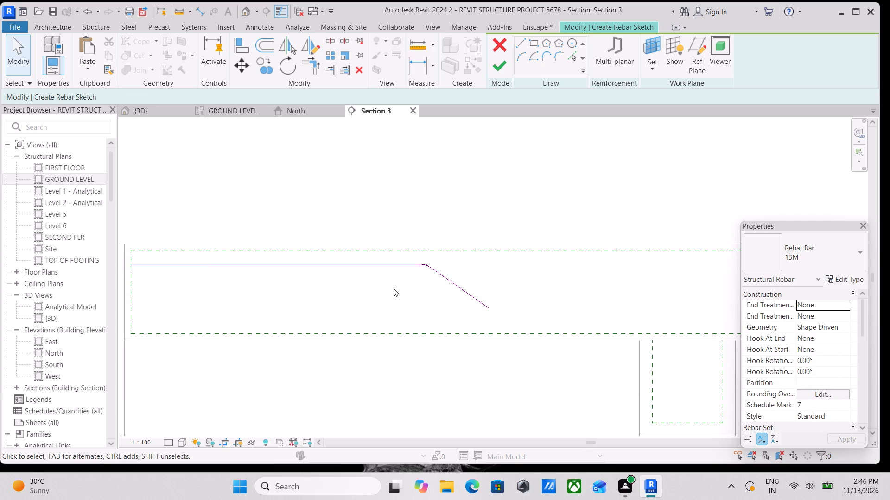
pyautogui.keyDown('ctrl'); pyautogui.click(393, 265); pyautogui.keyUp('ctrl')
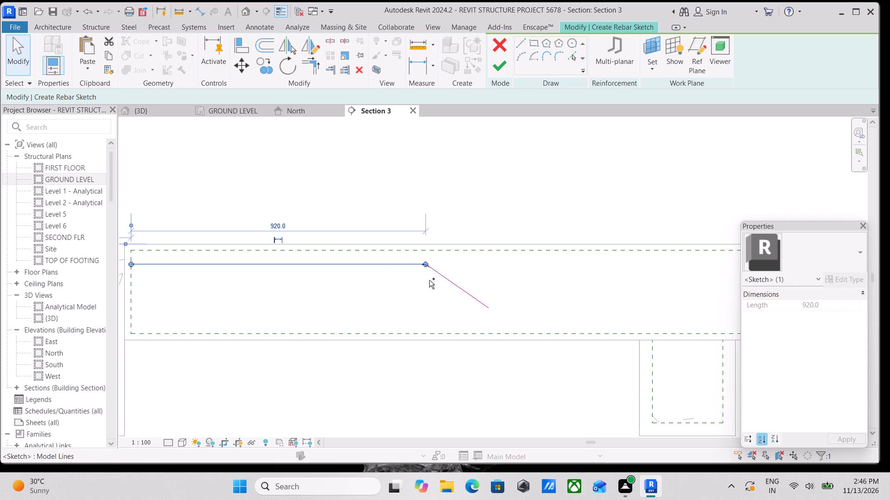
pyautogui.keyDown('ctrl'); pyautogui.click(442, 278); pyautogui.keyUp('ctrl')
pyautogui.moveTo(585, 287); pyautogui.dragTo(505, 267, button='middle')
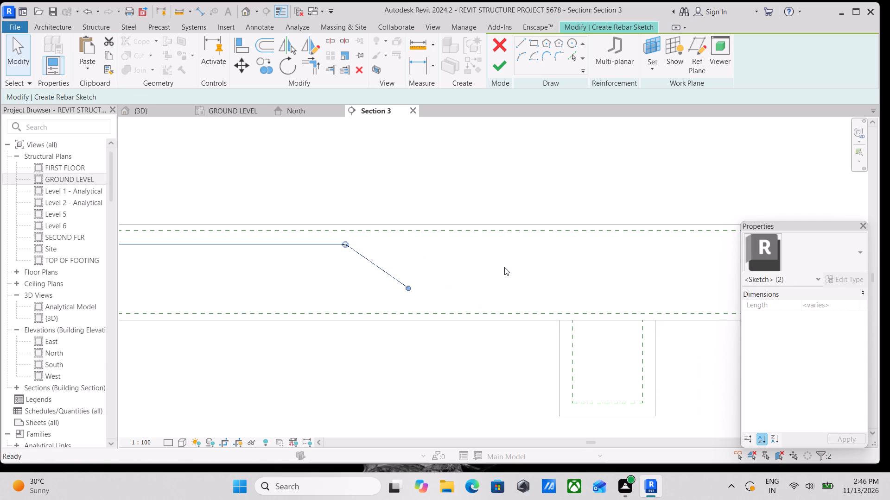
pyautogui.write('dm')
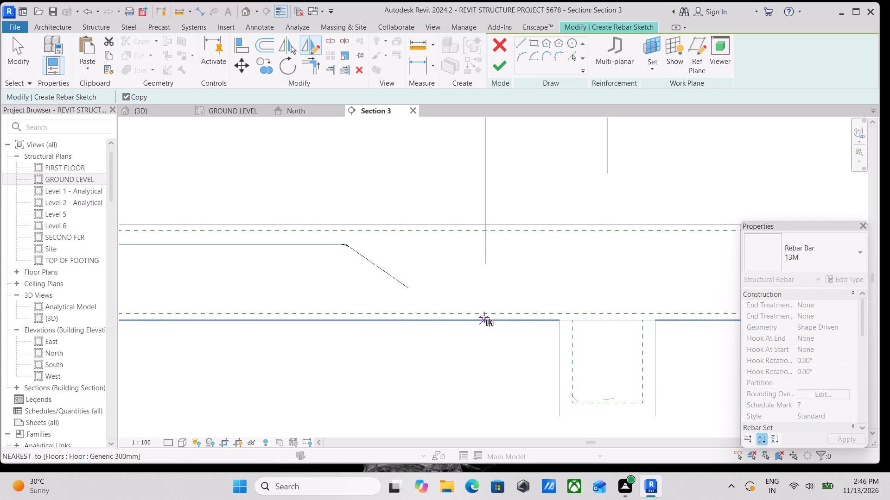
pyautogui.scroll(-7, 495, 321)
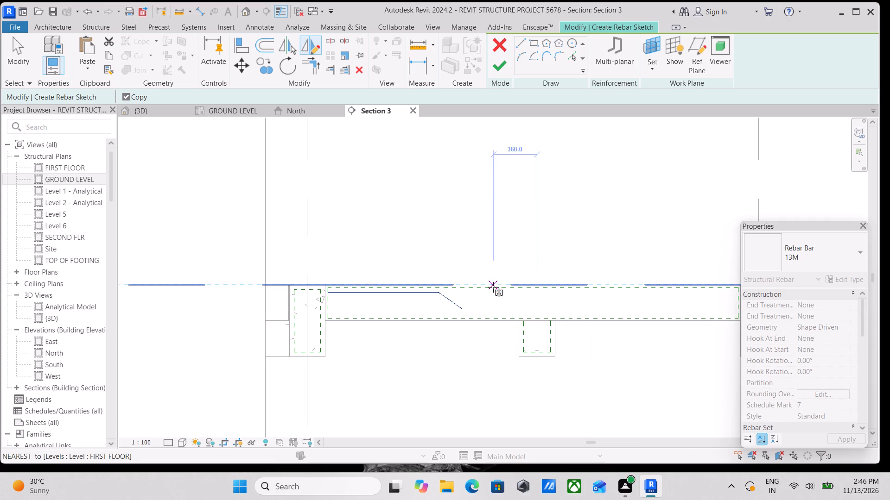
pyautogui.scroll(-2, 507, 320)
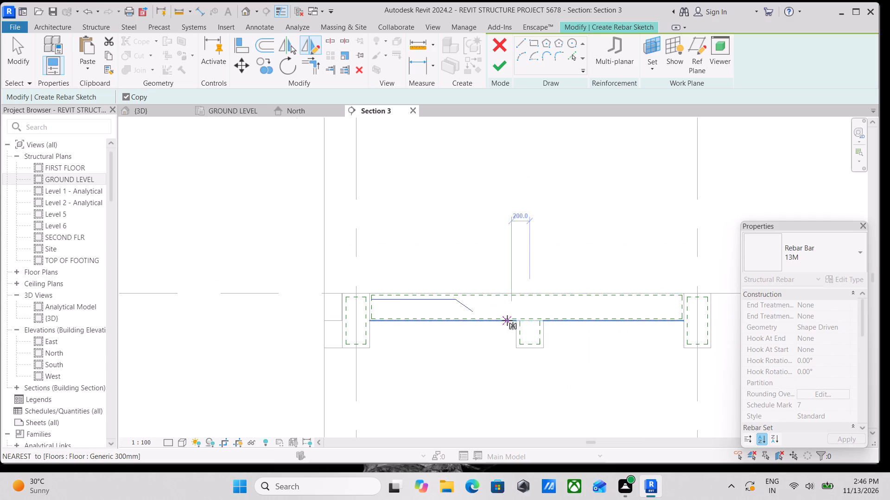
pyautogui.click(528, 292)
pyautogui.click(534, 196)
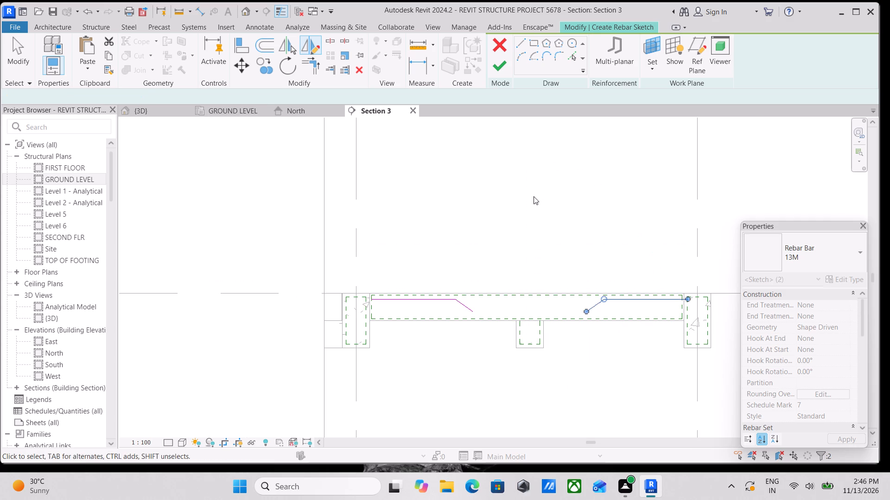
pyautogui.press('Escape')
# Connect the lower ends of the two sloped segments with a horizontal line and finish the cranked rebar sketch.
pyautogui.scroll(2, 512, 330)
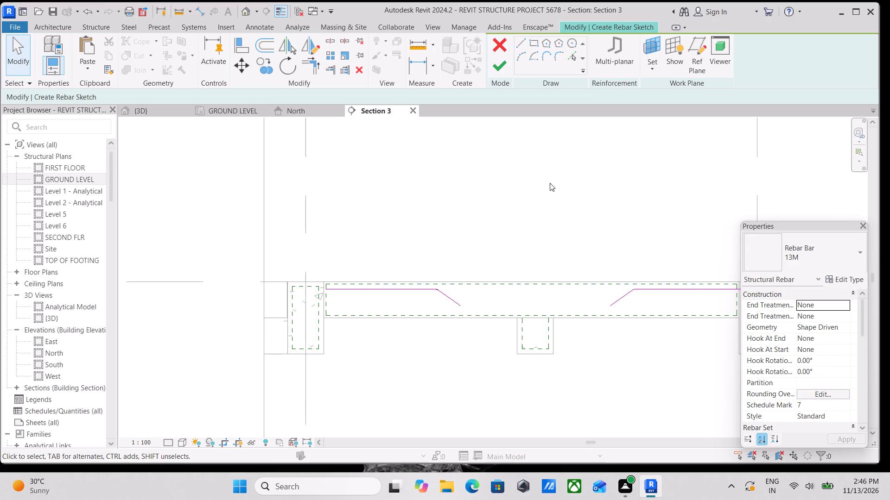
pyautogui.click(515, 44)
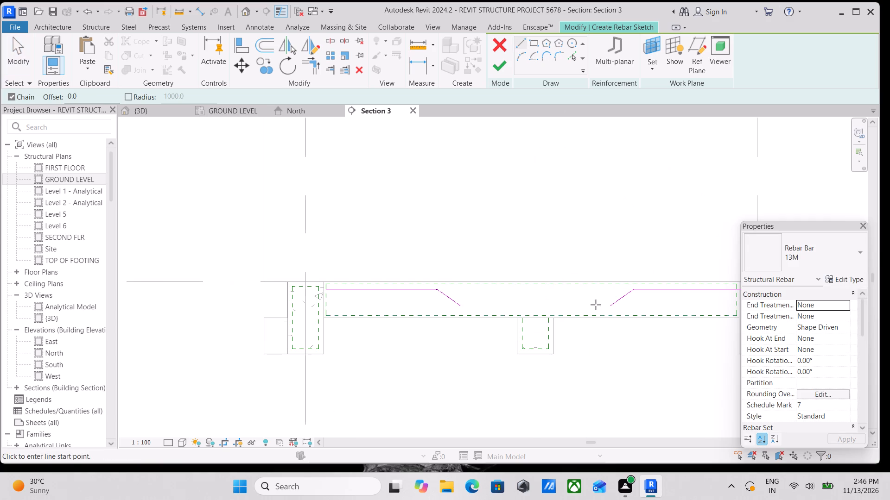
pyautogui.click(611, 305)
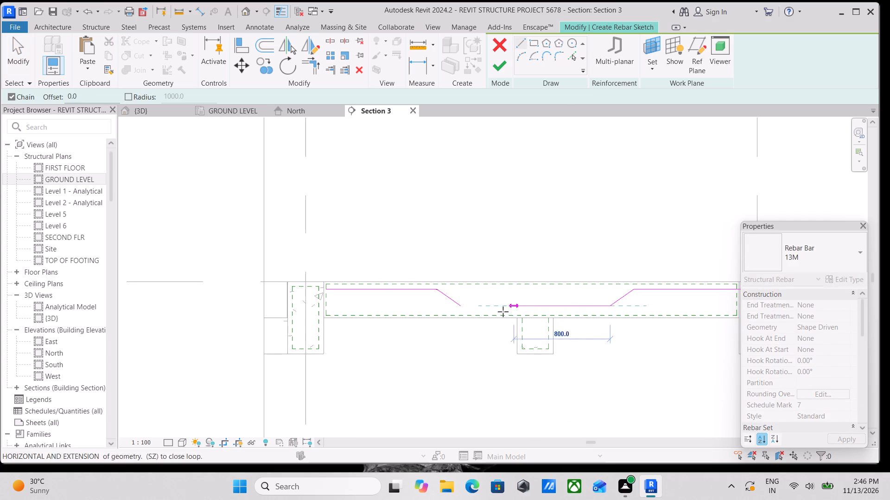
pyautogui.click(460, 308)
pyautogui.press('Escape')
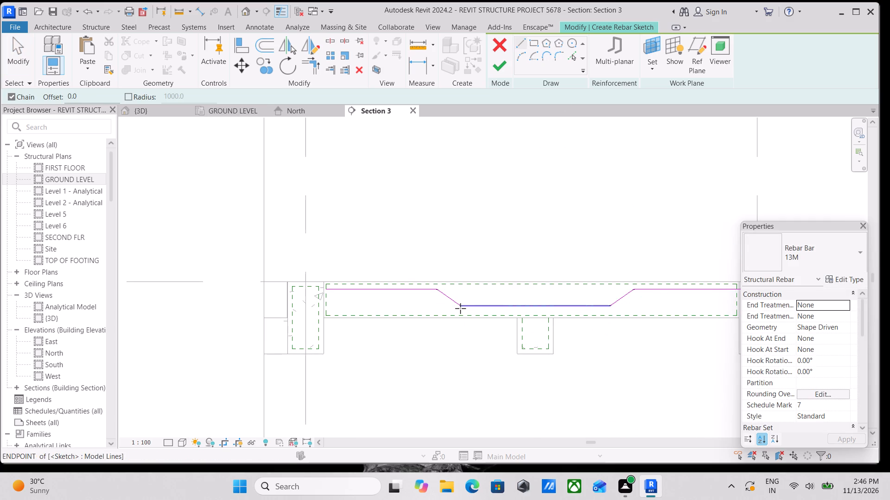
pyautogui.scroll(2, 539, 276)
pyautogui.press('Escape')
pyautogui.scroll(3, 539, 276)
pyautogui.moveTo(477, 319); pyautogui.dragTo(439, 324, button='middle')
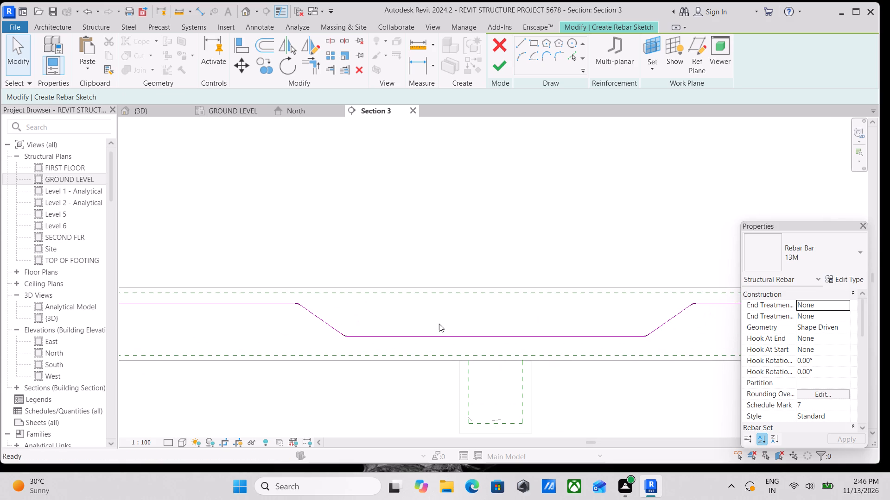
pyautogui.moveTo(558, 262); pyautogui.dragTo(519, 304, button='middle')
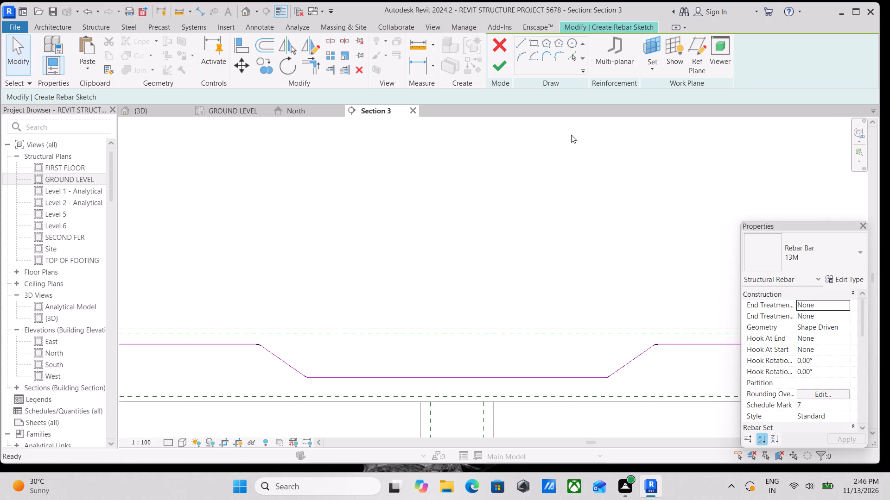
pyautogui.click(497, 69)
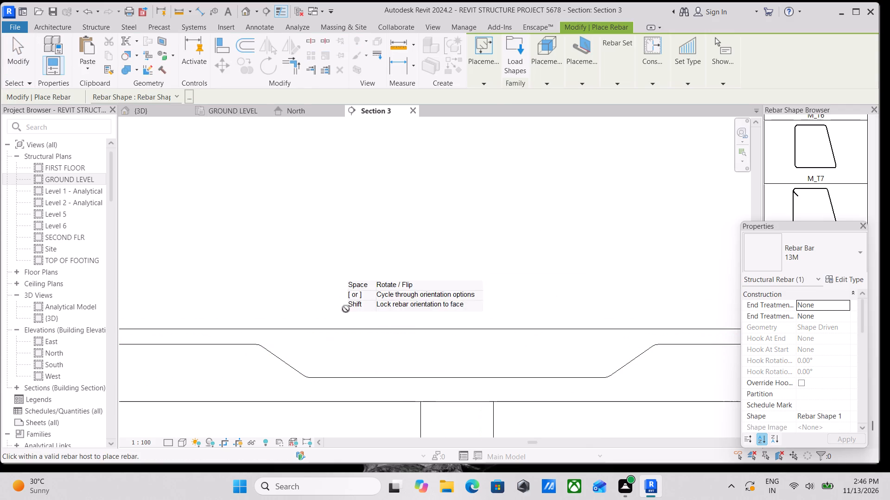
pyautogui.press('Escape')
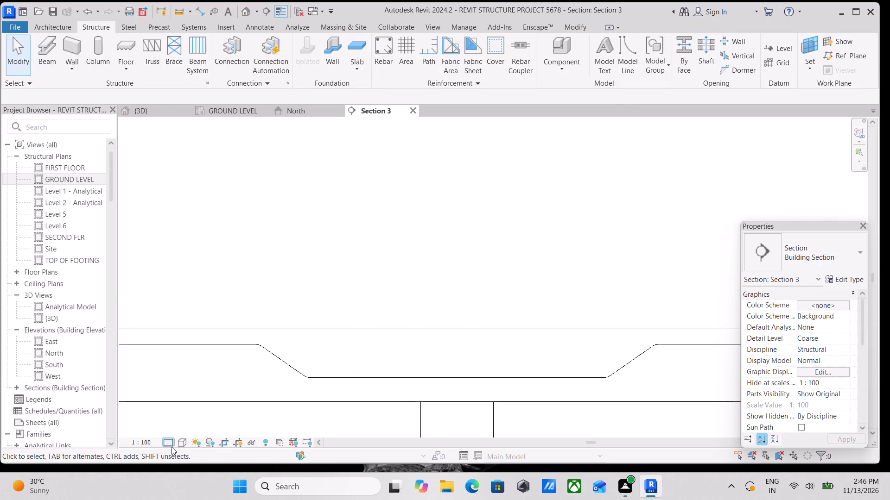
# Set the section view's detail level to Fine.
pyautogui.click(172, 447)
pyautogui.click(172, 428)
# Make the cranked 13M slab rebar show unobscured in the {3D} view as well.
pyautogui.scroll(-2, 289, 367)
pyautogui.moveTo(300, 369); pyautogui.dragTo(416, 377, button='middle')
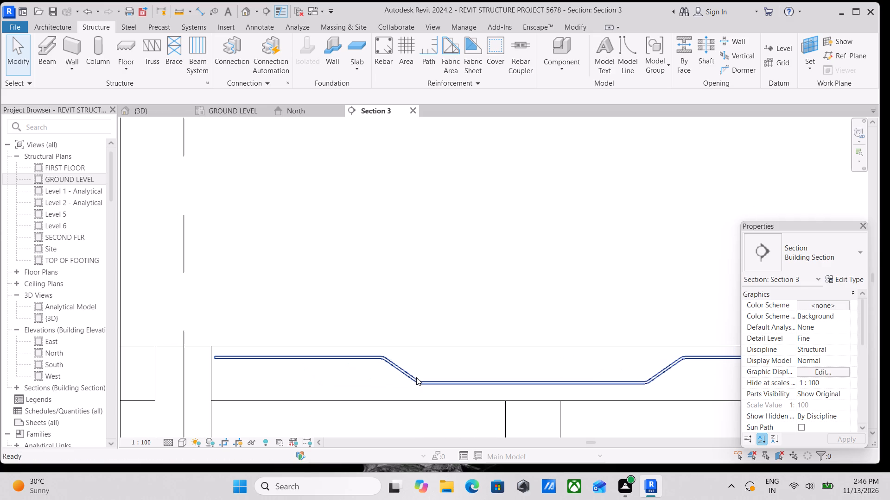
pyautogui.click(415, 376)
pyautogui.scroll(-2, 762, 399)
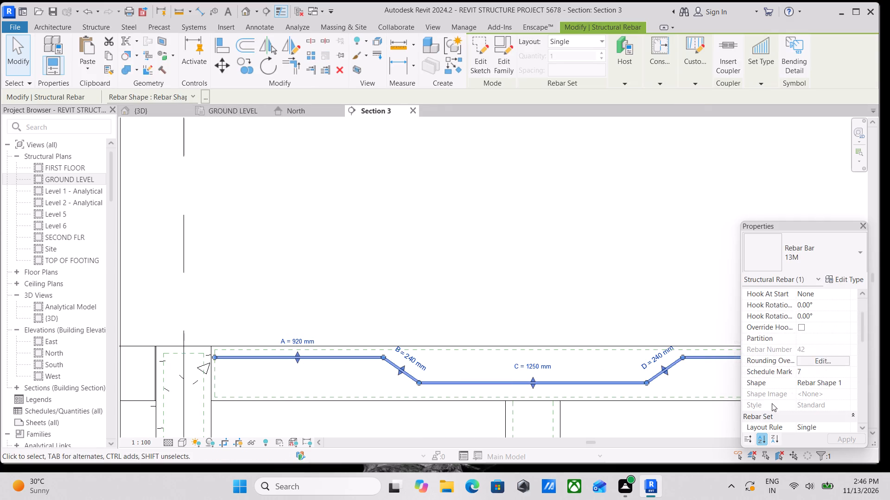
pyautogui.scroll(-2, 785, 402)
pyautogui.click(822, 407)
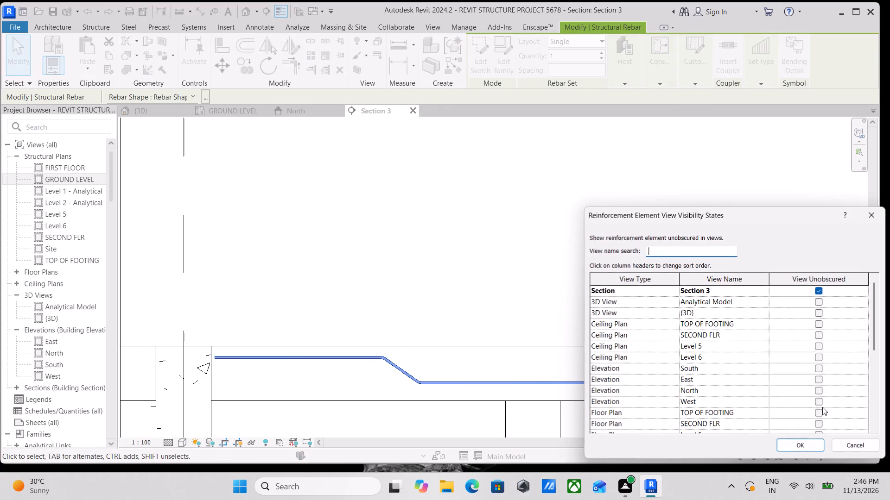
pyautogui.click(815, 310)
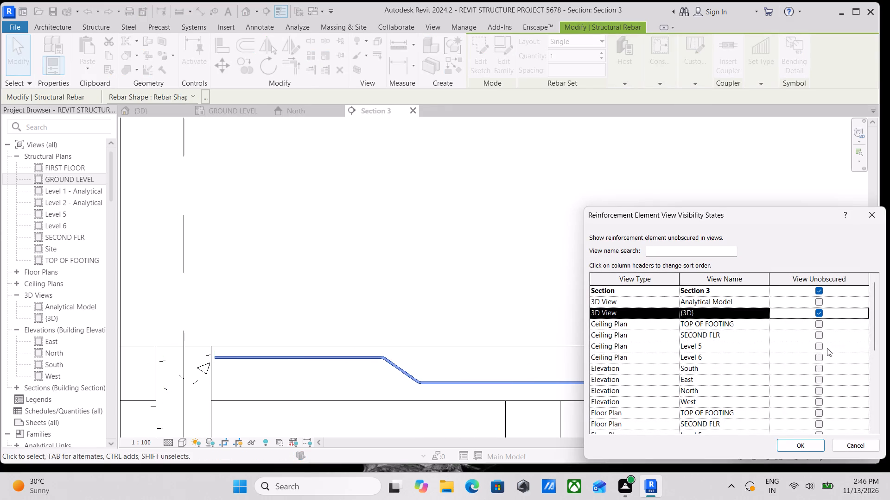
pyautogui.click(802, 448)
pyautogui.press('Escape')
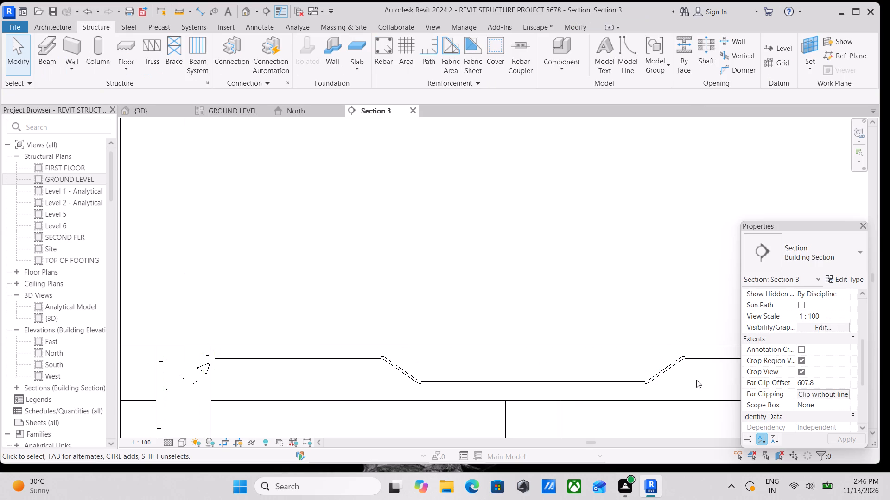
# Review the cranked rebar's shape, rebar set and dimension properties.
pyautogui.click(688, 356)
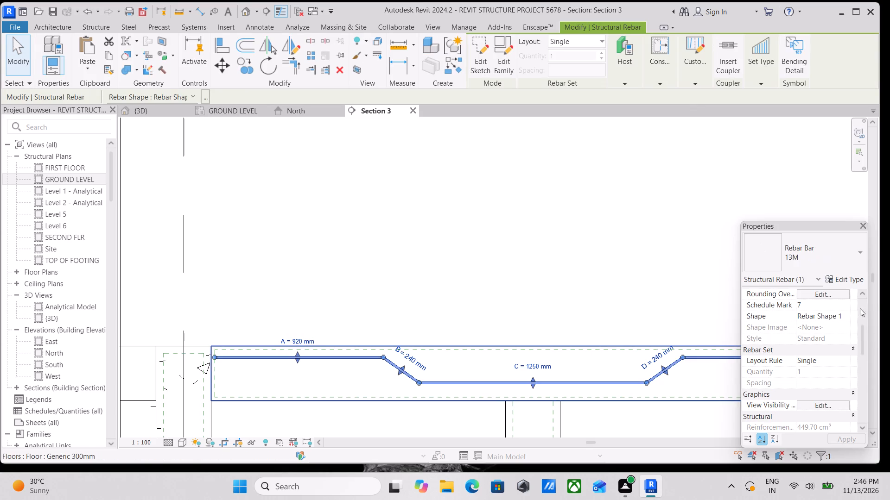
pyautogui.scroll(-1, 852, 386)
pyautogui.scroll(2, 834, 388)
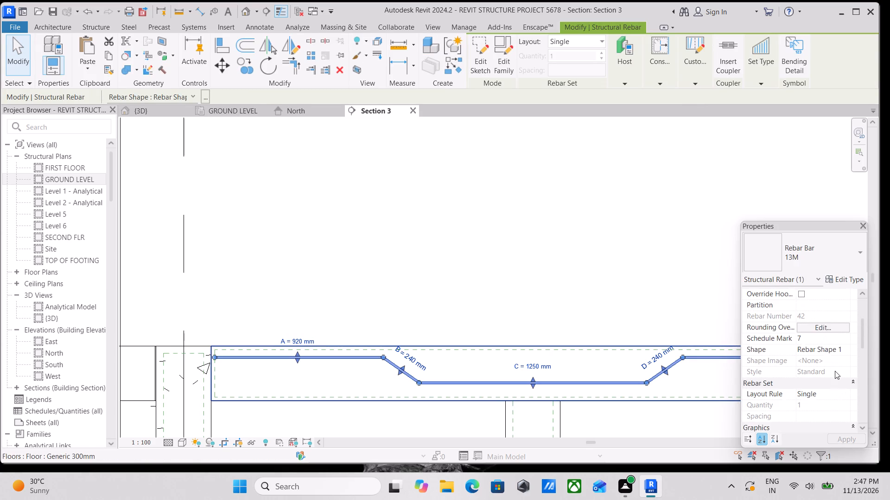
pyautogui.scroll(6, 835, 371)
pyautogui.scroll(-4, 835, 371)
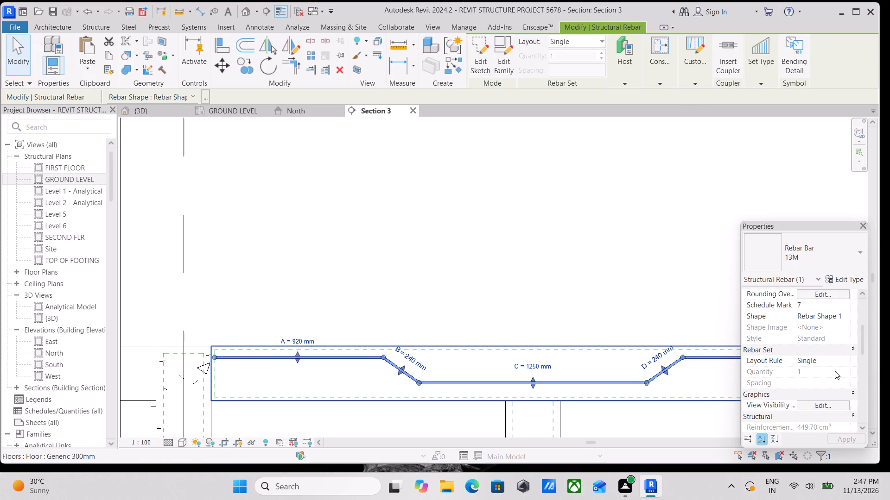
pyautogui.scroll(-2, 835, 369)
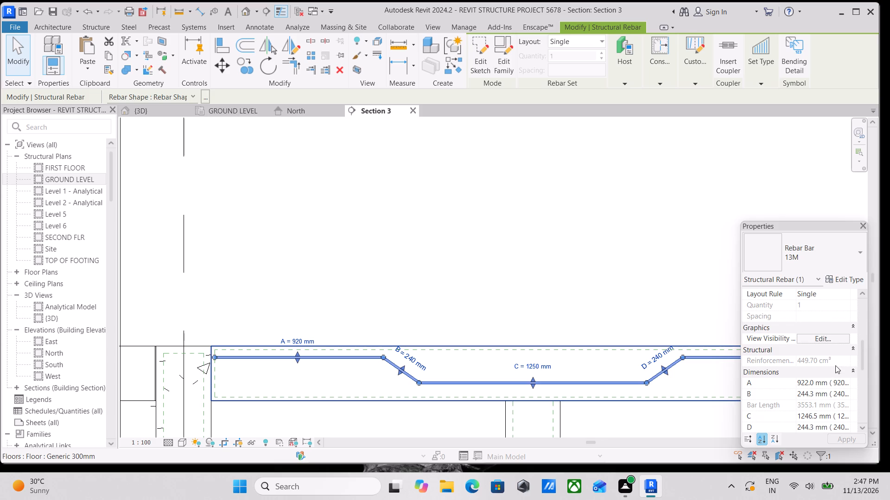
pyautogui.scroll(9, 800, 368)
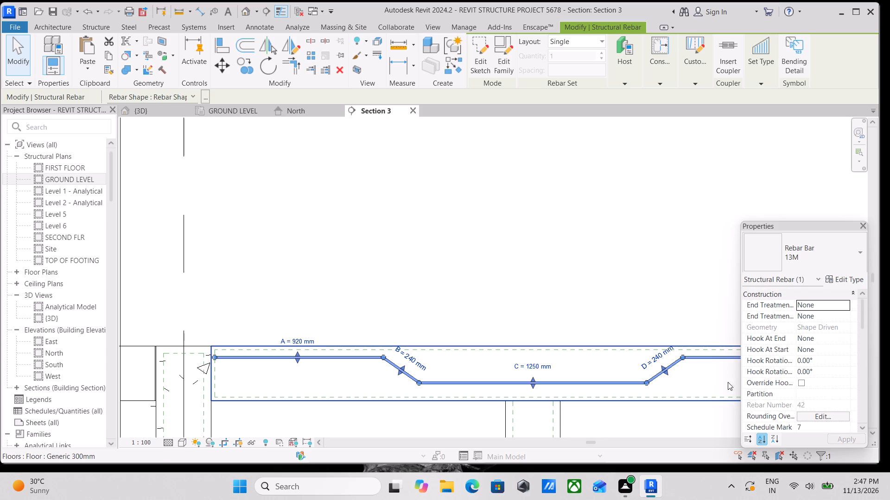
pyautogui.press('Escape')
# Inspect the cranked bar's segments and bends along the slab and over the intermediate beam.
pyautogui.click(682, 362)
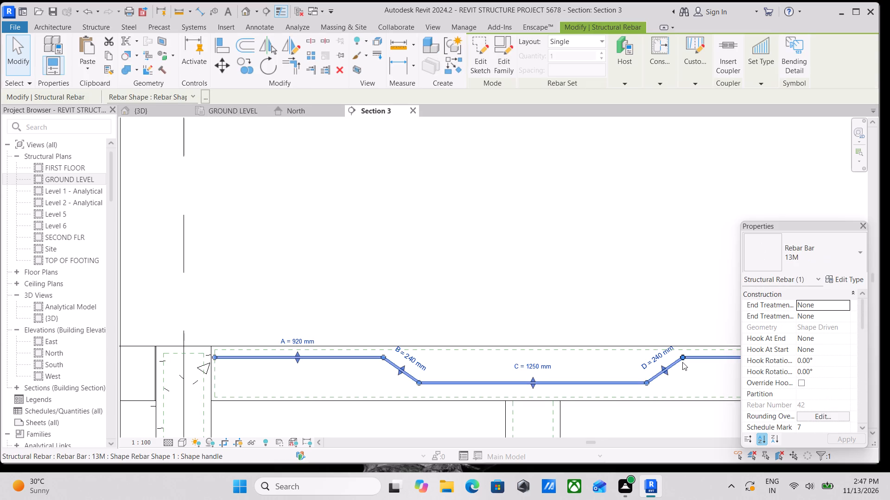
pyautogui.scroll(-2, 670, 342)
pyautogui.scroll(3, 654, 343)
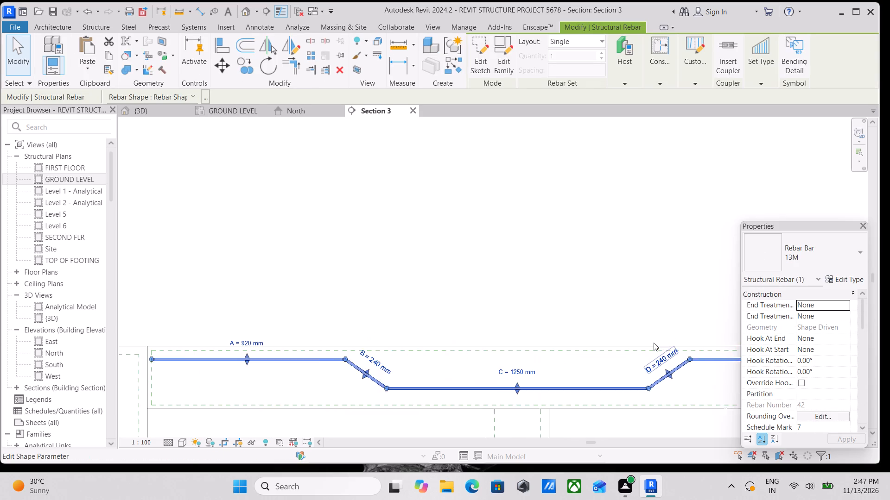
pyautogui.scroll(4, 654, 343)
pyautogui.moveTo(586, 369); pyautogui.dragTo(646, 266, button='middle')
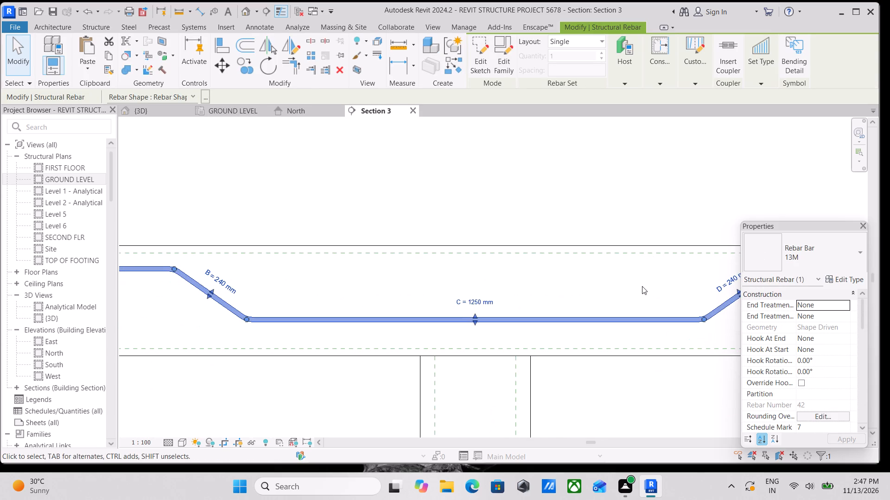
pyautogui.moveTo(631, 291); pyautogui.dragTo(496, 231, button='middle')
pyautogui.scroll(-1, 638, 316)
pyautogui.moveTo(638, 316); pyautogui.dragTo(539, 381, button='middle')
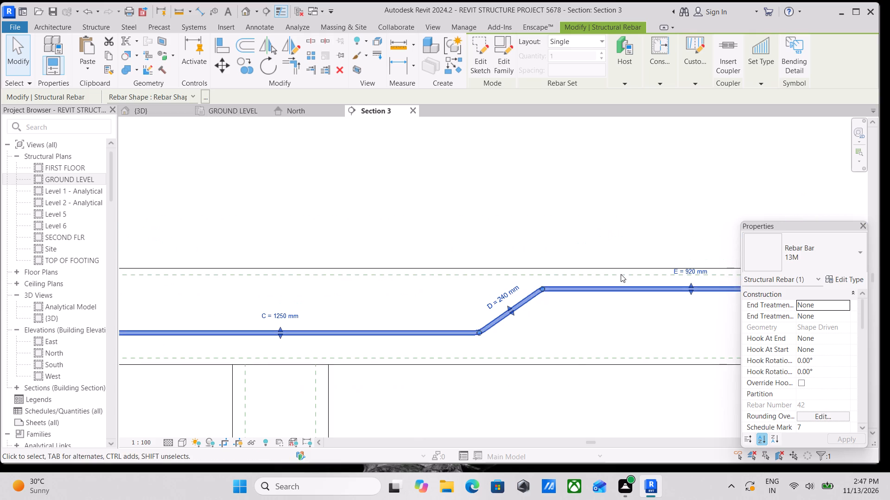
pyautogui.scroll(2, 558, 311)
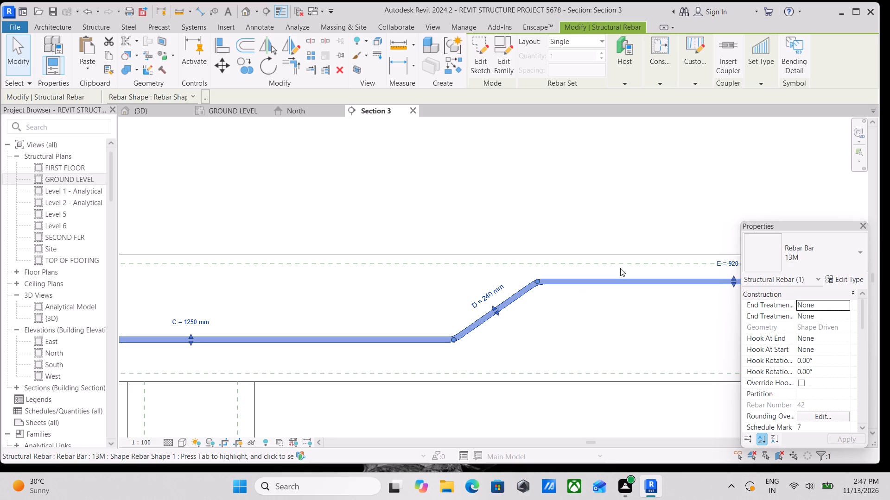
pyautogui.scroll(-2, 480, 302)
pyautogui.moveTo(496, 311); pyautogui.dragTo(623, 330, button='middle')
pyautogui.scroll(2, 350, 343)
pyautogui.scroll(7, 404, 363)
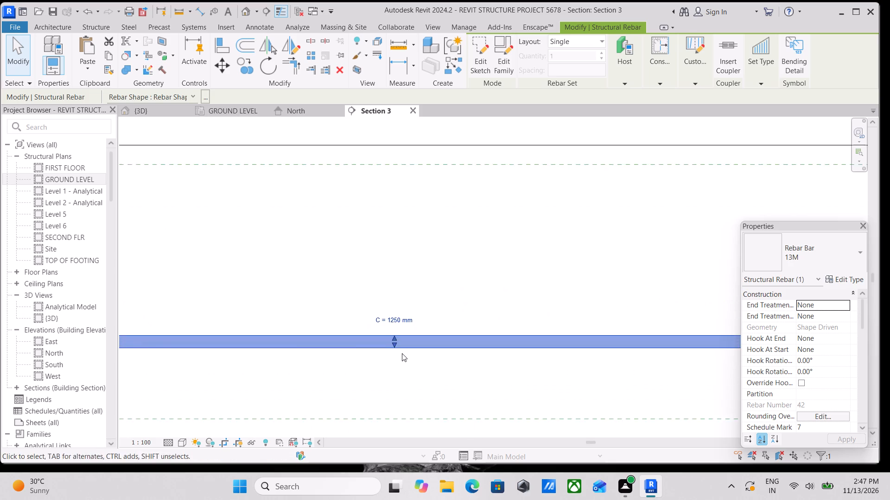
pyautogui.scroll(6, 402, 353)
pyautogui.scroll(-18, 377, 325)
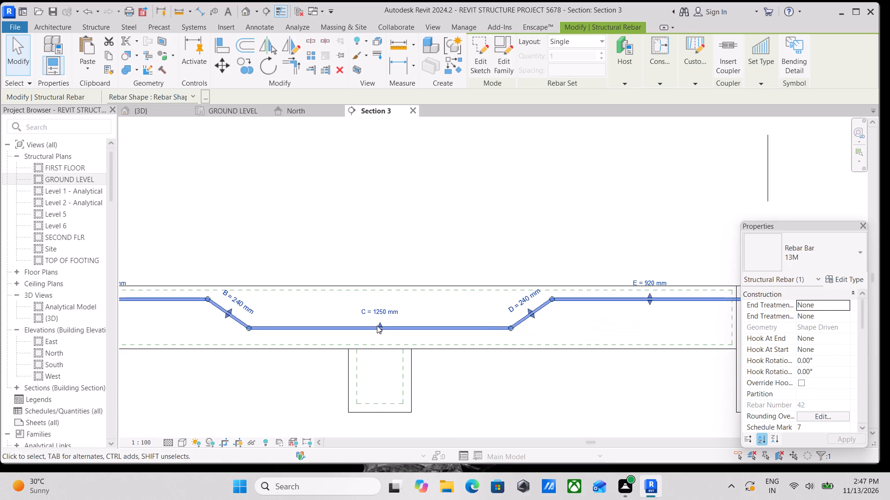
pyautogui.scroll(-3, 377, 325)
pyautogui.middleClick(542, 400)
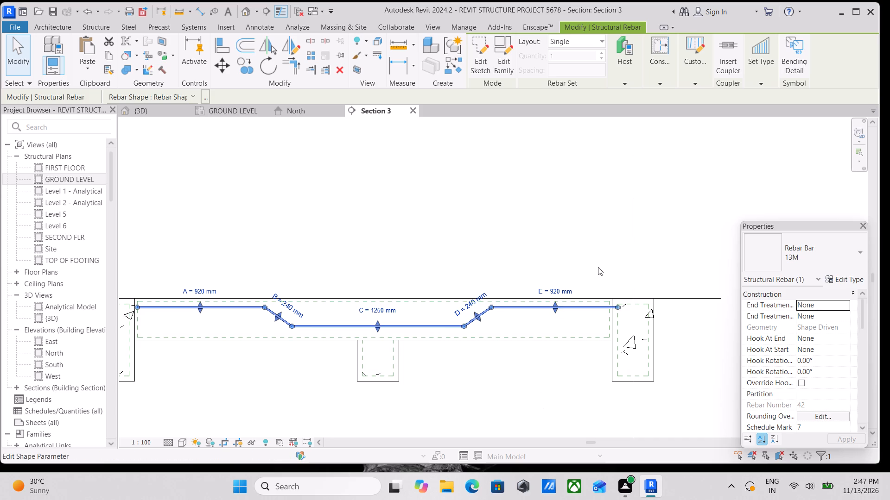
# Set the cranked rebar's layout to Maximum Spacing with a spacing of 150 mm.
pyautogui.click(592, 34)
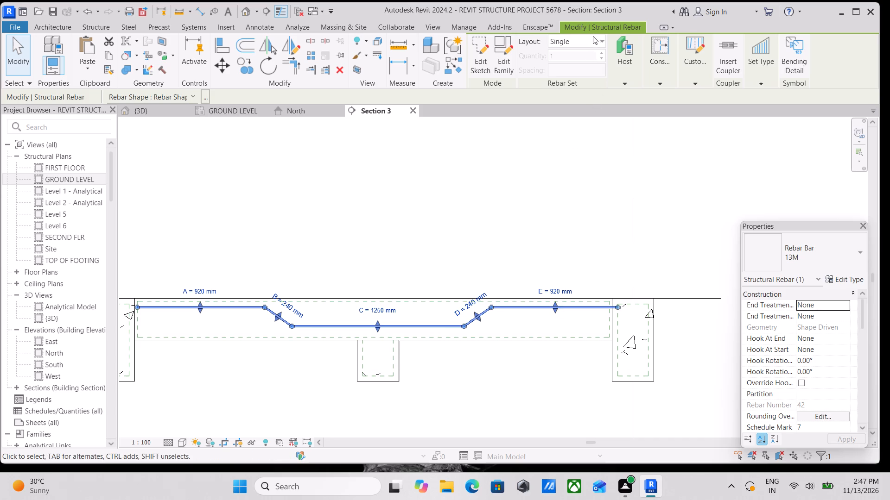
pyautogui.click(593, 41)
pyautogui.click(593, 82)
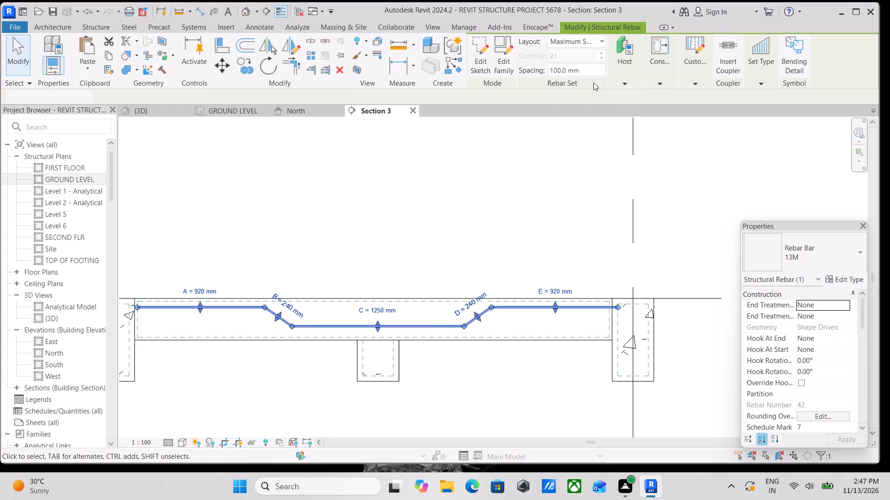
pyautogui.moveTo(611, 72); pyautogui.dragTo(537, 77)
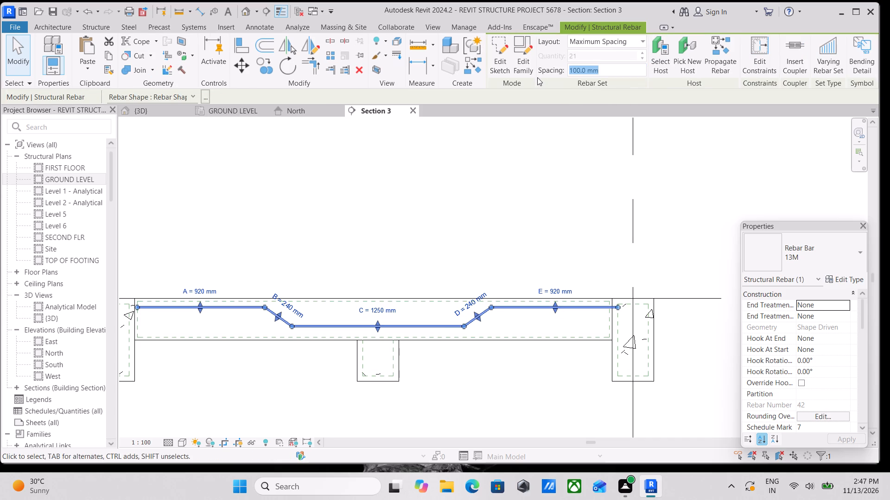
pyautogui.write('15')
pyautogui.press('0')
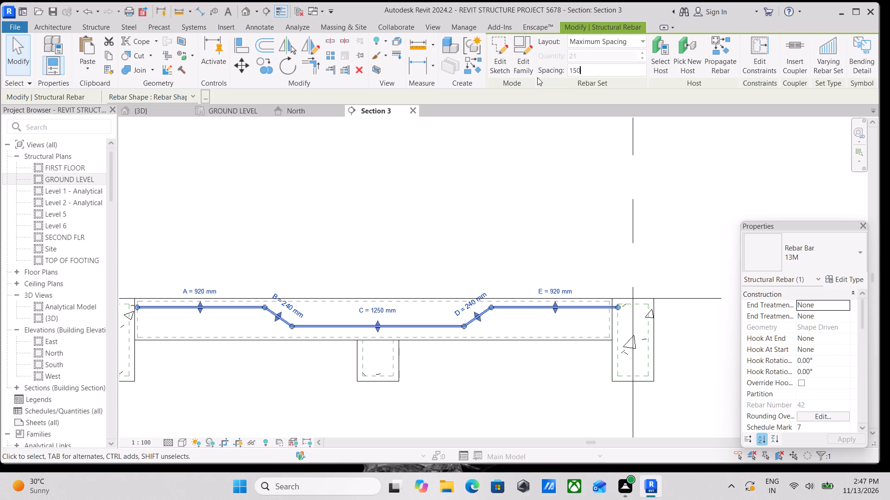
pyautogui.write('mm')
pyautogui.press('Return')
pyautogui.moveTo(432, 319); pyautogui.dragTo(436, 321, button='middle')
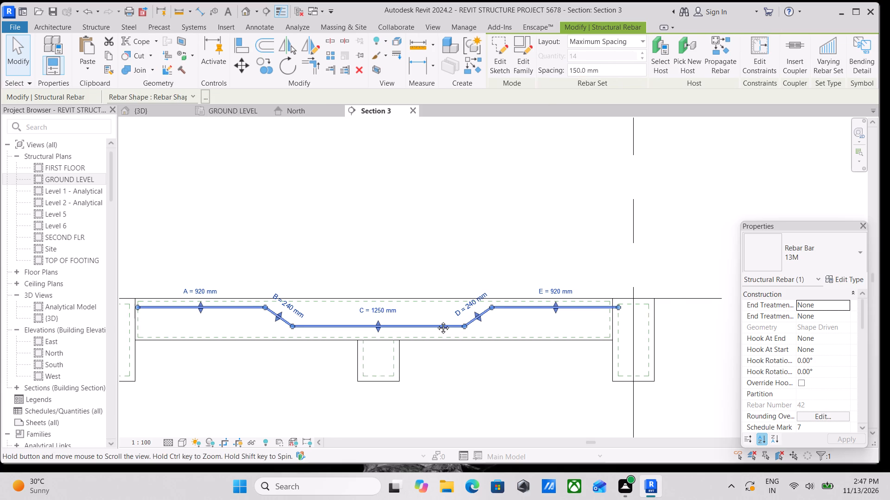
pyautogui.moveTo(436, 321); pyautogui.dragTo(502, 323, button='middle')
pyautogui.press('Escape')
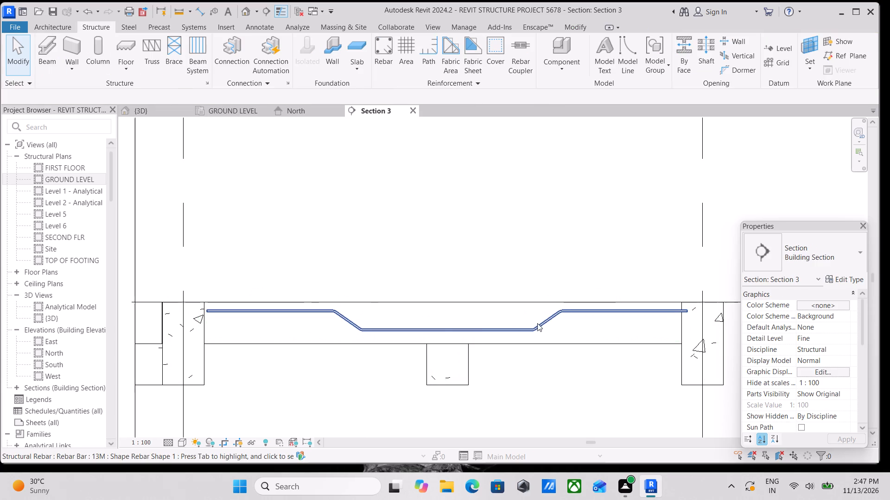
# Check the view visibility states of the cranked rebar set.
pyautogui.click(542, 320)
pyautogui.scroll(-2, 817, 314)
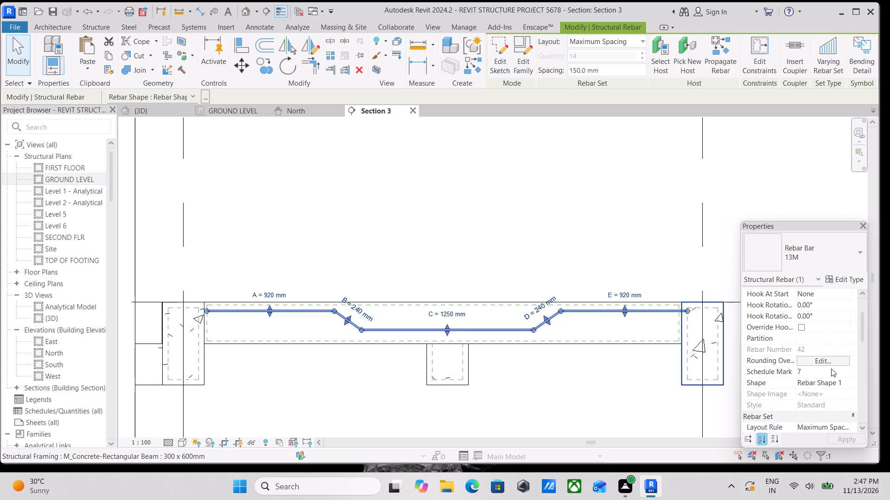
pyautogui.scroll(-3, 831, 369)
pyautogui.click(831, 369)
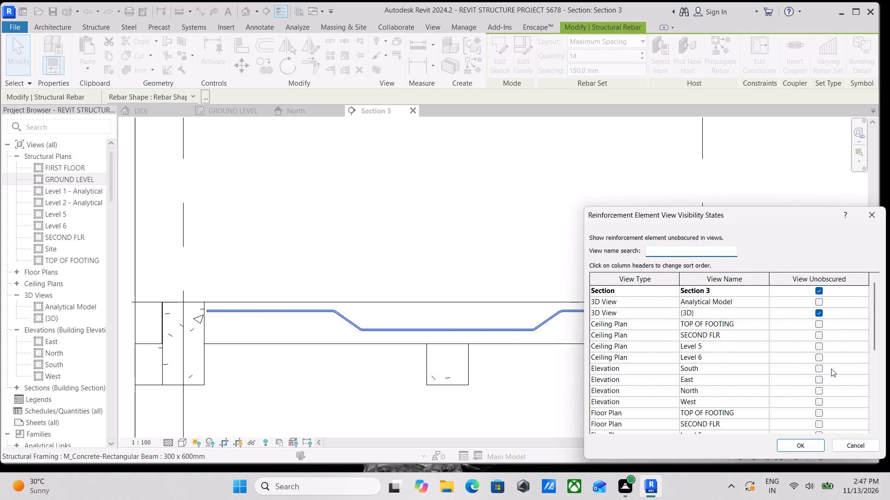
pyautogui.click(799, 444)
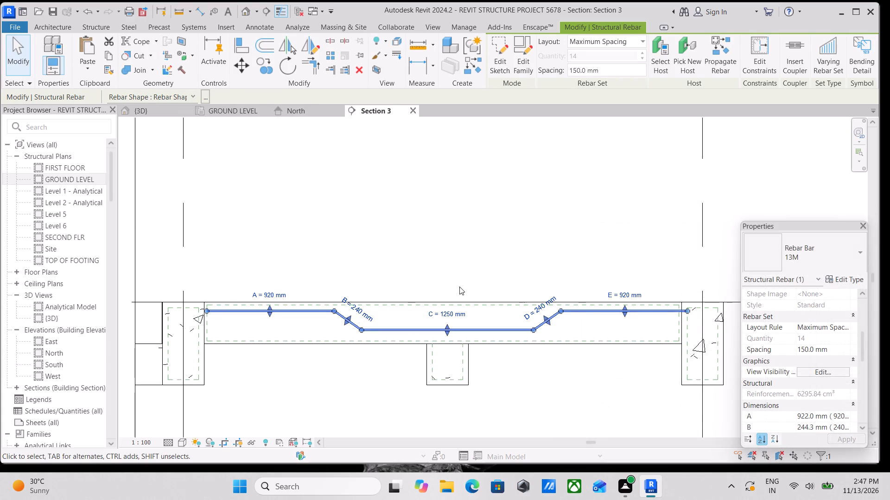
pyautogui.press('Escape')
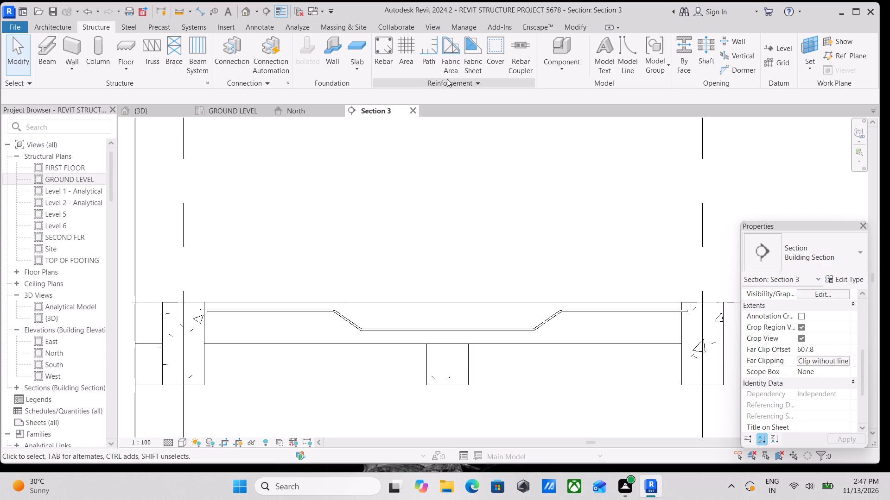
# Place a single 13M Rebar Shape 1 bar on the current work plane, crosswise to the cranked bar near the slab's left support.
pyautogui.click(380, 57)
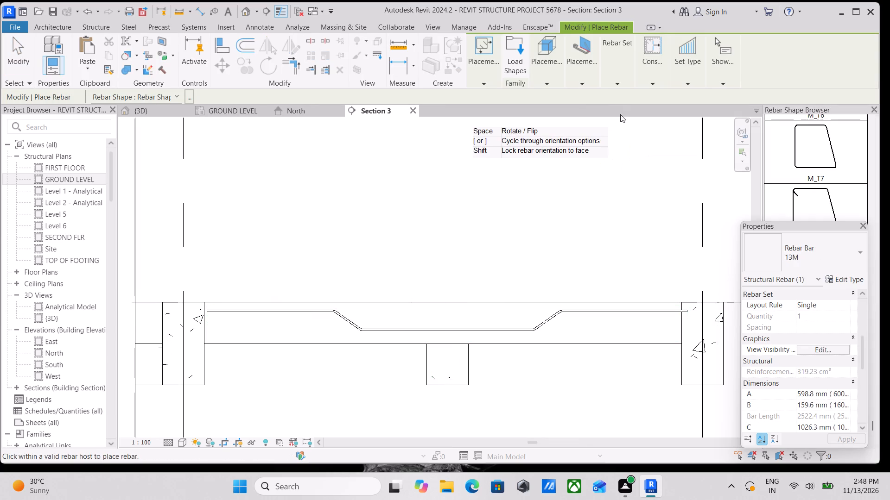
pyautogui.click(614, 102)
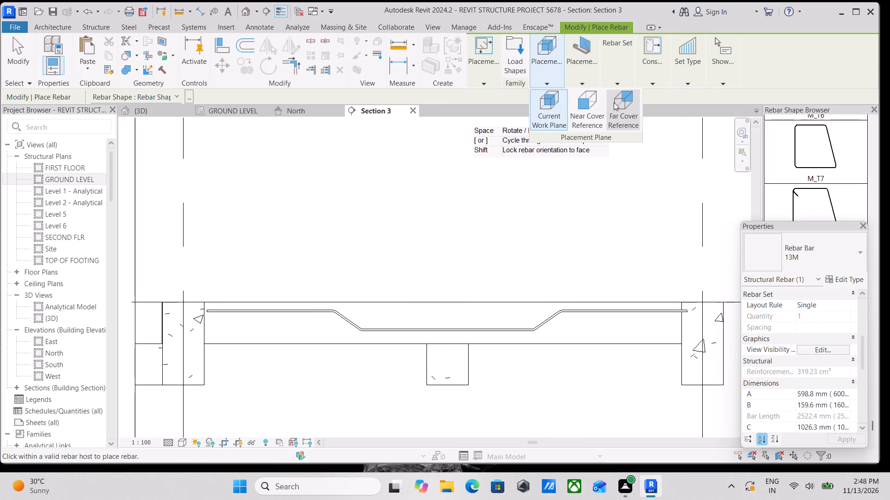
pyautogui.click(551, 107)
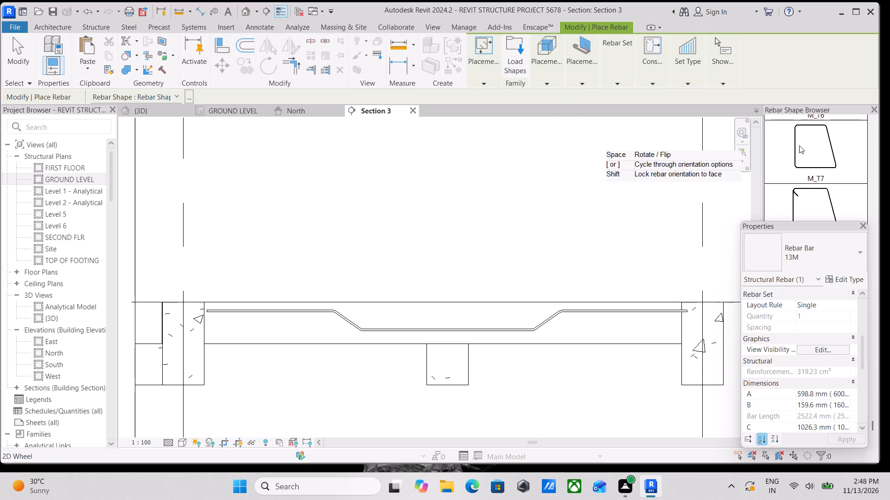
pyautogui.scroll(5, 858, 194)
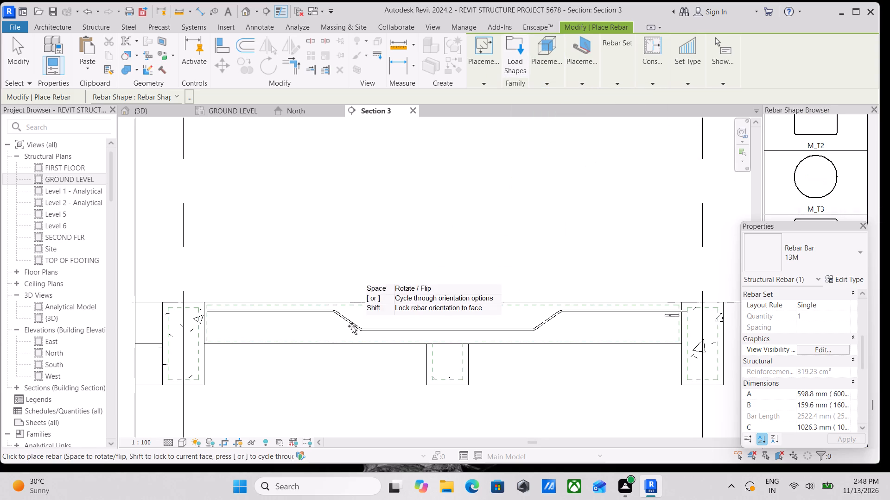
pyautogui.click(576, 67)
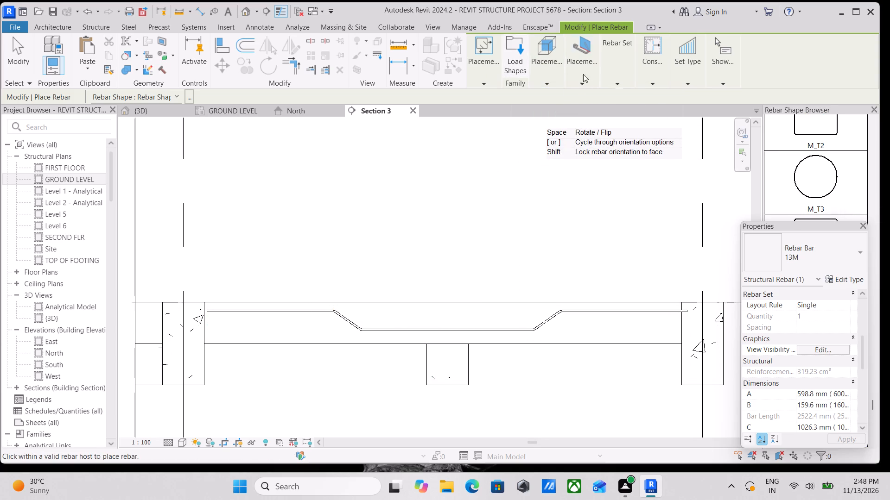
pyautogui.click(644, 105)
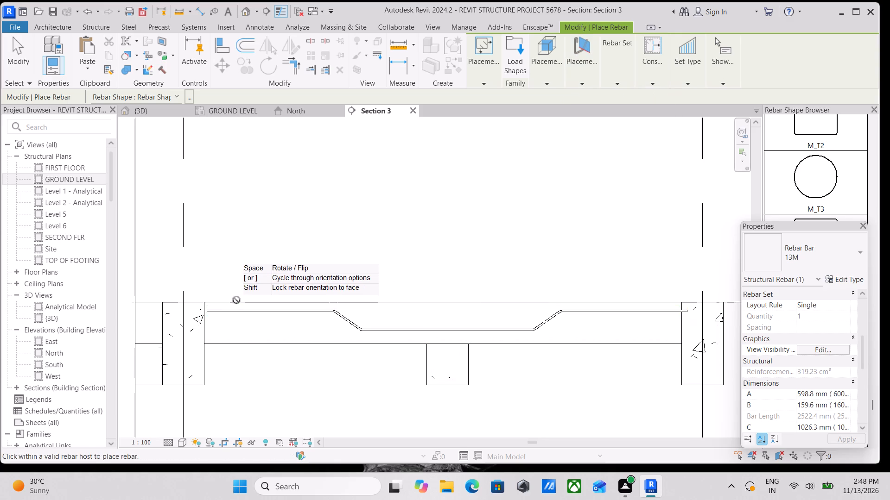
pyautogui.scroll(5, 234, 306)
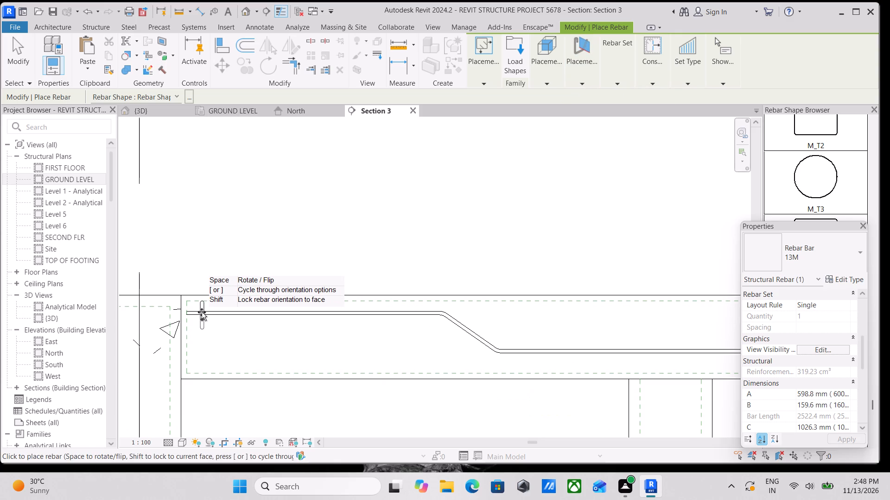
pyautogui.click(199, 312)
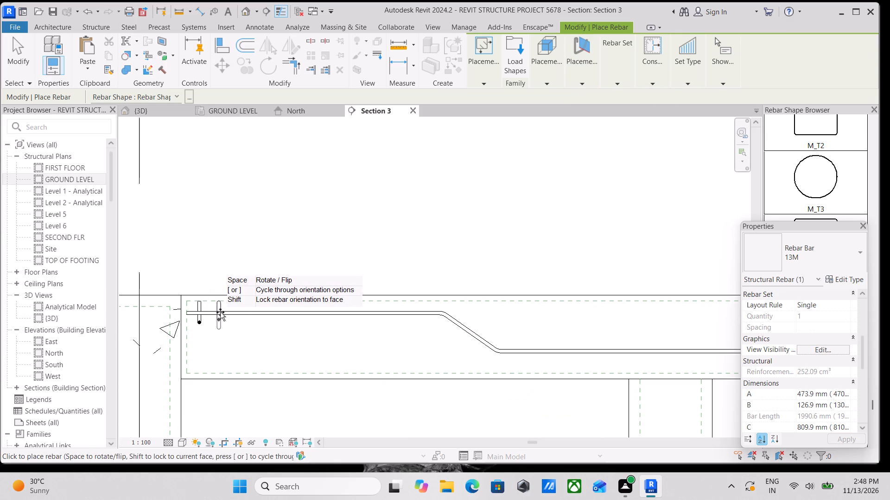
pyautogui.press('Escape')
pyautogui.press('Escape')
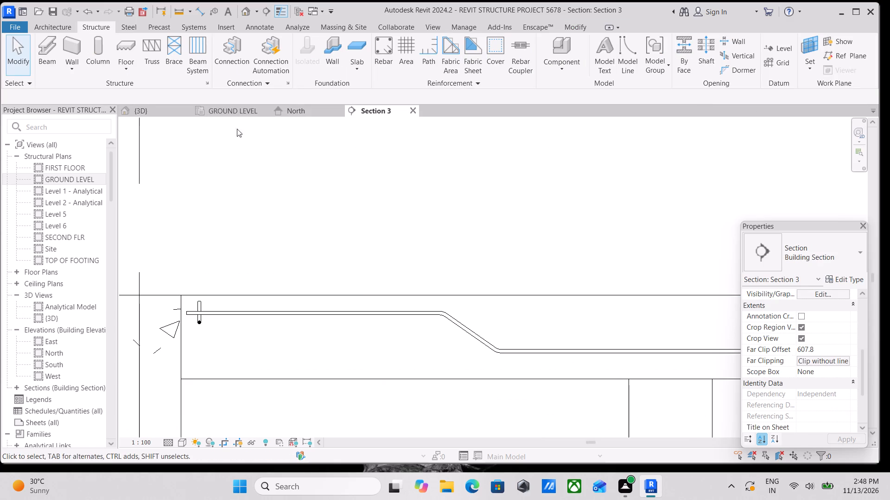
# Set the new transverse bar to show unobscured in the {3D} view.
pyautogui.scroll(3, 198, 299)
pyautogui.click(199, 299)
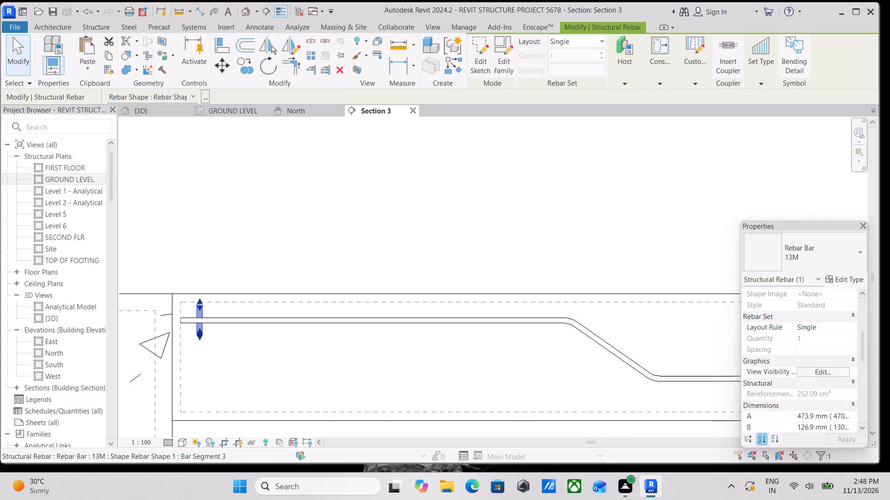
pyautogui.click(828, 372)
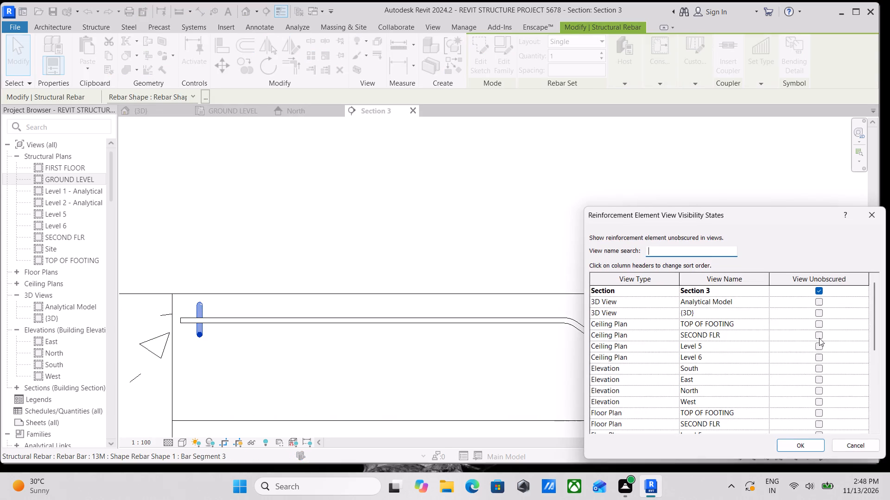
pyautogui.click(819, 312)
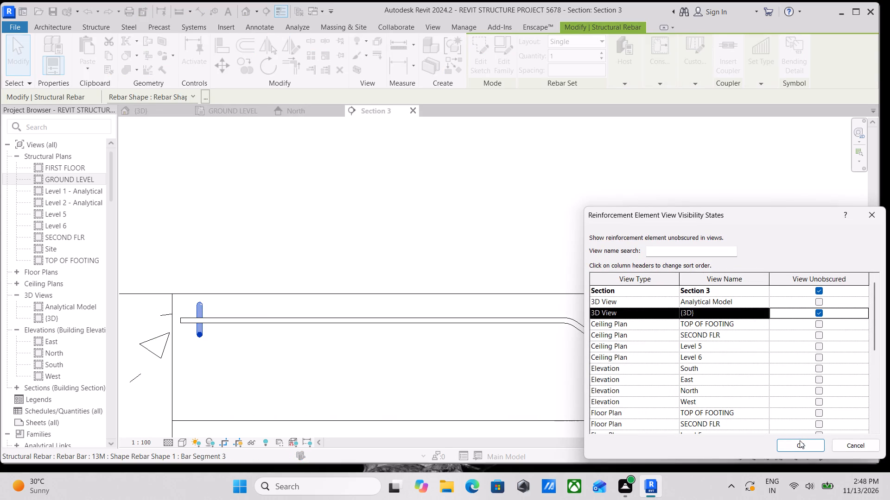
pyautogui.click(800, 441)
pyautogui.press('Escape')
pyautogui.scroll(-3, 496, 318)
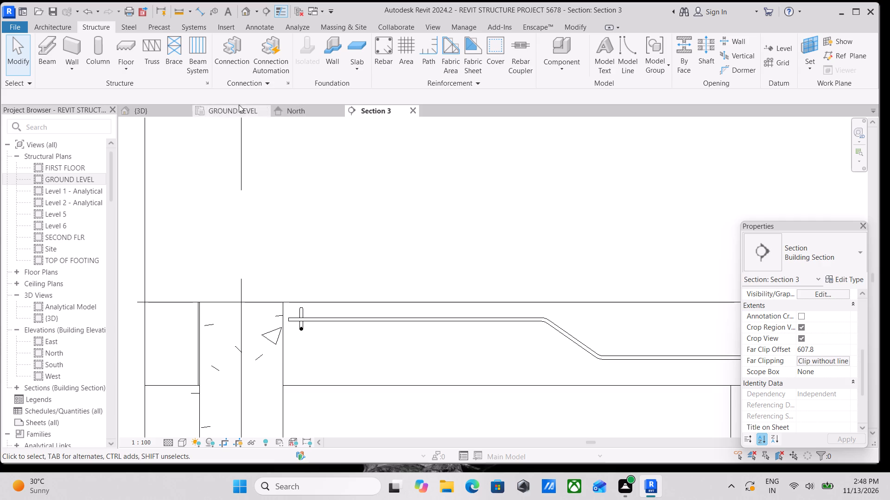
# Examine the transverse bar and the cranked slab rebar within the frame in the 3D view.
pyautogui.click(146, 108)
pyautogui.scroll(1, 494, 321)
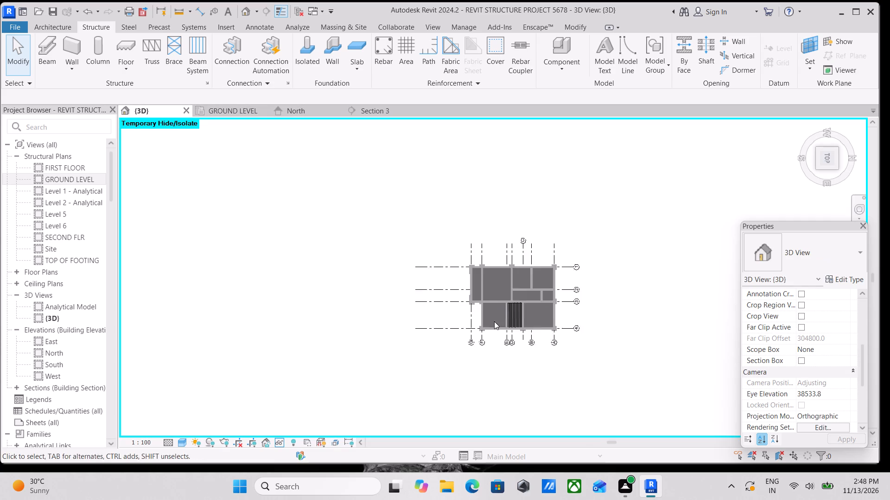
pyautogui.scroll(1, 494, 321)
pyautogui.keyDown('shift'); pyautogui.moveTo(546, 336); pyautogui.dragTo(474, 262, button='middle'); pyautogui.keyUp('shift')
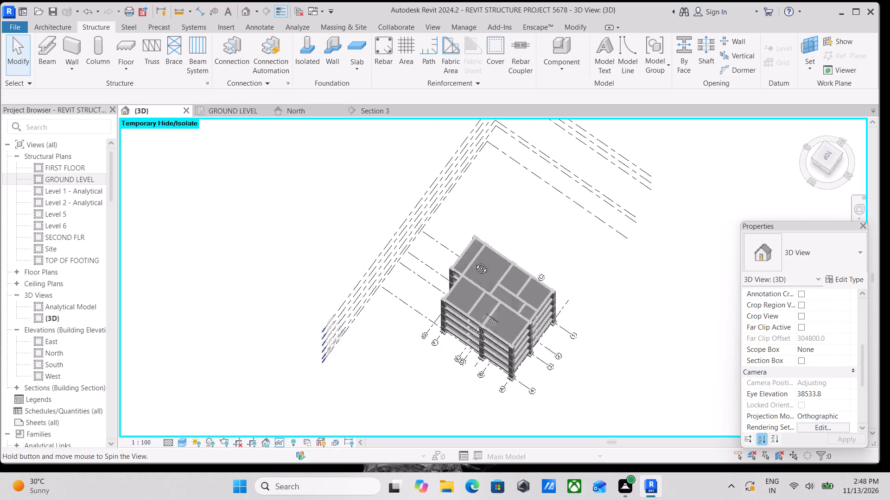
pyautogui.keyDown('shift'); pyautogui.moveTo(474, 262); pyautogui.dragTo(463, 248, button='middle'); pyautogui.keyUp('shift')
pyautogui.keyDown('shift'); pyautogui.moveTo(483, 339); pyautogui.dragTo(458, 273, button='middle'); pyautogui.keyUp('shift')
pyautogui.keyDown('shift'); pyautogui.moveTo(464, 276); pyautogui.dragTo(506, 246, button='middle'); pyautogui.keyUp('shift')
pyautogui.scroll(1, 499, 339)
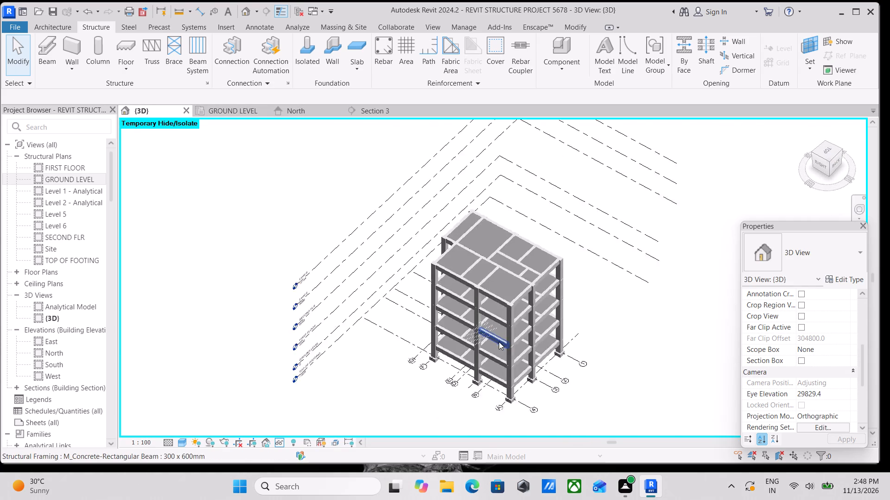
pyautogui.scroll(10, 499, 342)
pyautogui.keyDown('shift'); pyautogui.moveTo(479, 345); pyautogui.dragTo(550, 279, button='middle'); pyautogui.keyUp('shift')
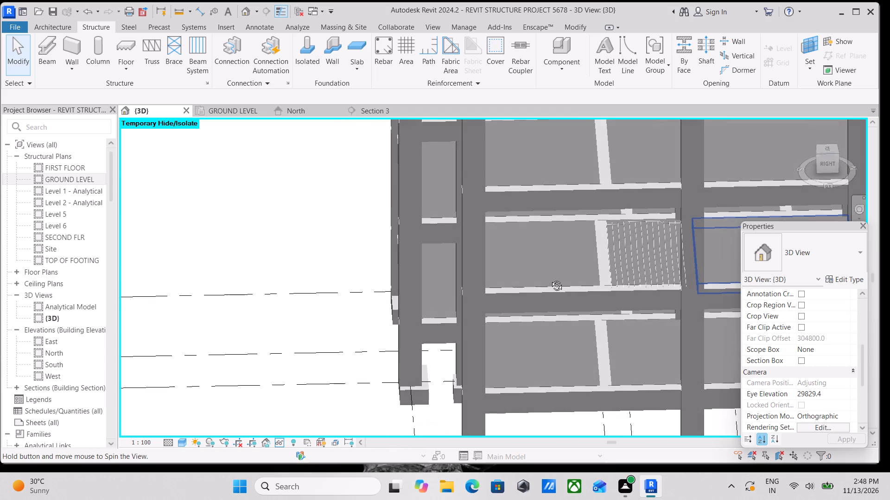
pyautogui.keyDown('shift'); pyautogui.moveTo(550, 279); pyautogui.dragTo(453, 276, button='middle'); pyautogui.keyUp('shift')
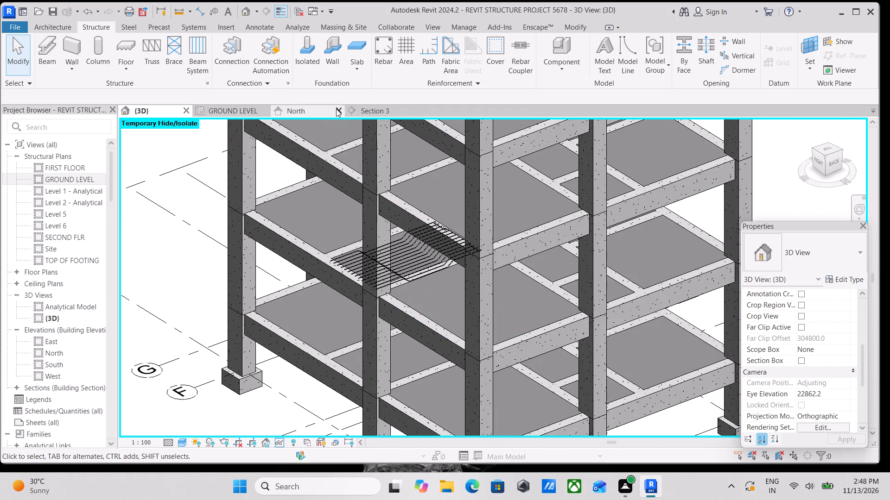
# Check the transverse bar's view visibility states from Section 3.
pyautogui.click(370, 108)
pyautogui.moveTo(379, 303); pyautogui.dragTo(382, 291, button='middle')
pyautogui.scroll(1, 383, 291)
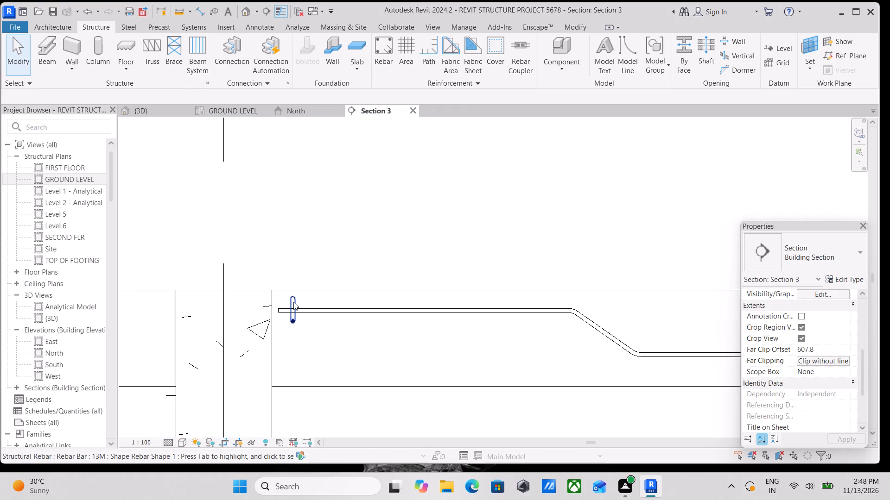
pyautogui.click(294, 302)
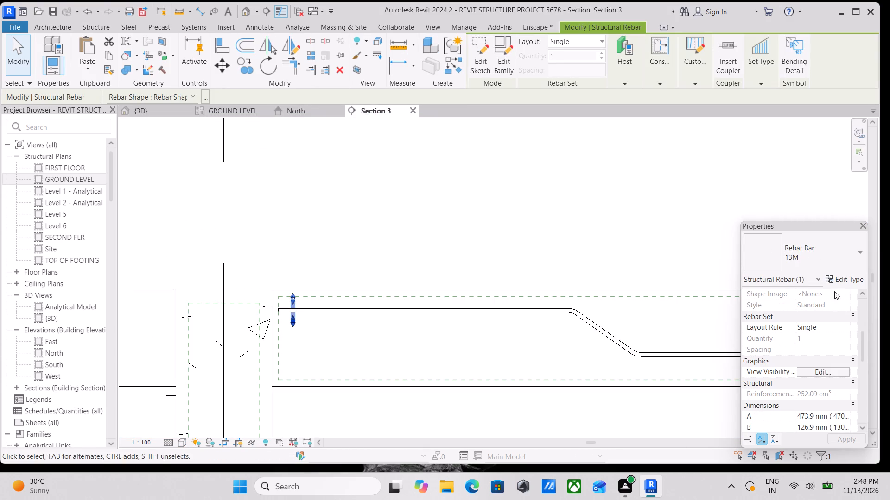
pyautogui.click(820, 368)
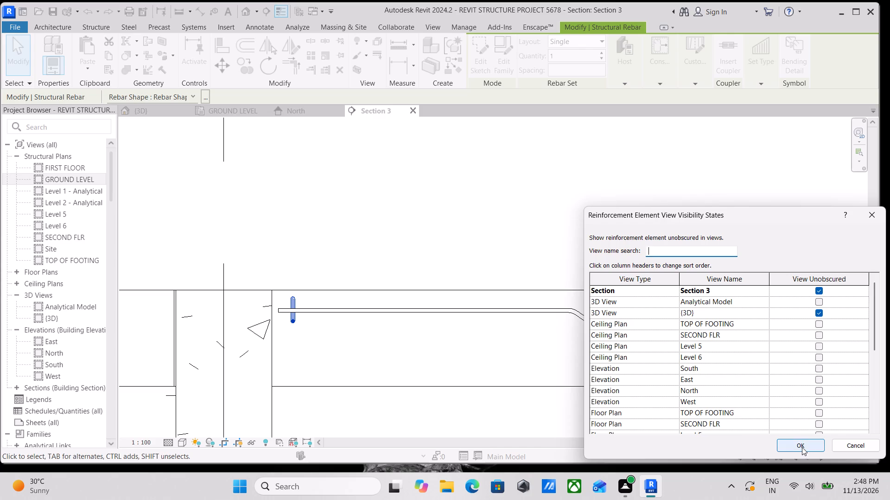
pyautogui.click(802, 447)
# Stretch the transverse bar's lower end downward in the slab, making segment B about 282 mm.
pyautogui.moveTo(291, 325); pyautogui.dragTo(288, 350)
pyautogui.scroll(3, 288, 350)
pyautogui.press('Escape')
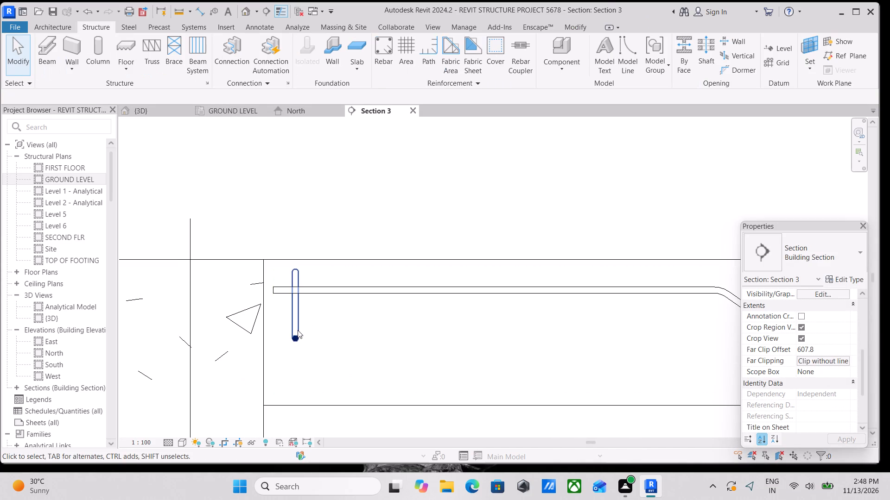
# Review the transverse bar's hook, shape, rebar set and dimension properties.
pyautogui.click(298, 330)
pyautogui.press('Escape')
pyautogui.click(293, 325)
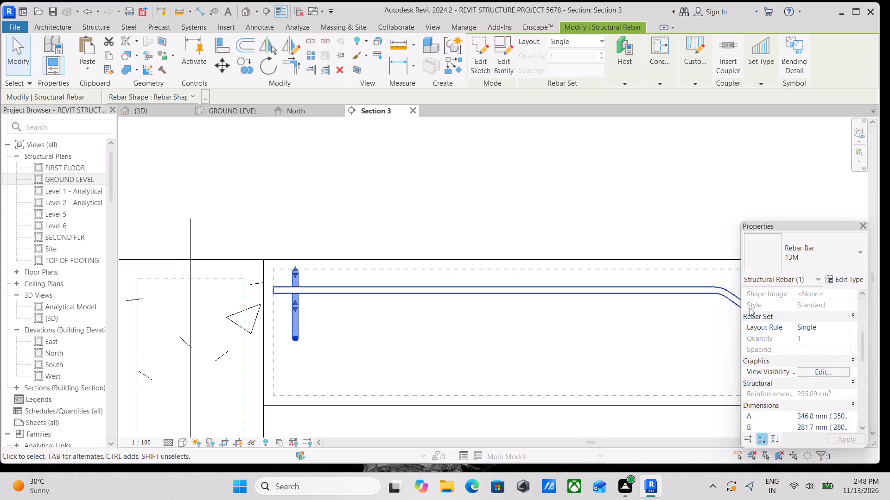
pyautogui.scroll(-1, 840, 377)
pyautogui.press('Escape')
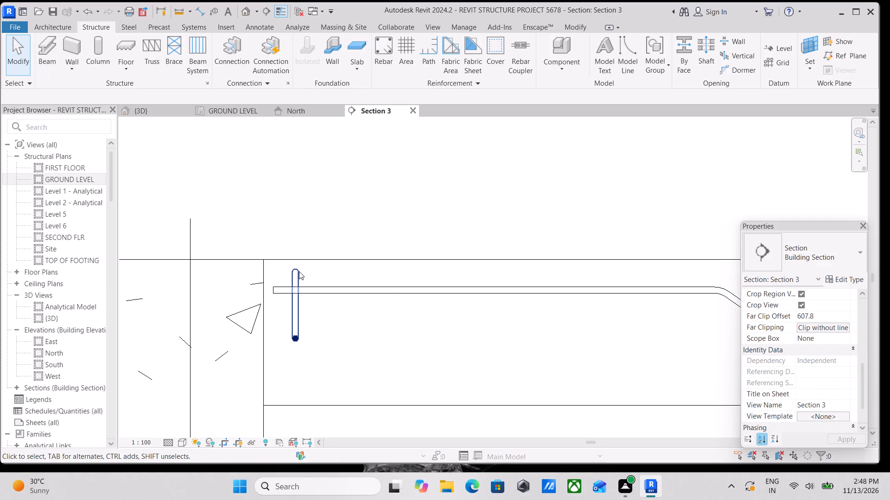
pyautogui.click(301, 271)
pyautogui.scroll(-2, 853, 355)
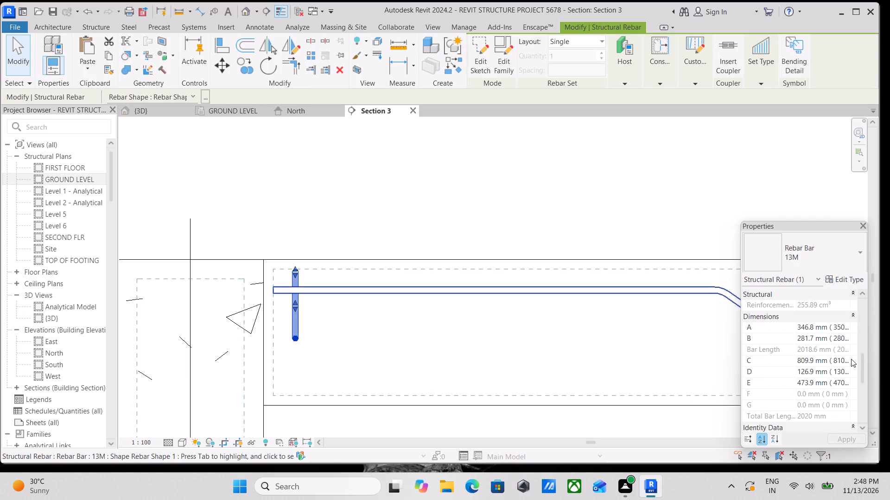
pyautogui.scroll(-1, 851, 359)
pyautogui.scroll(12, 844, 362)
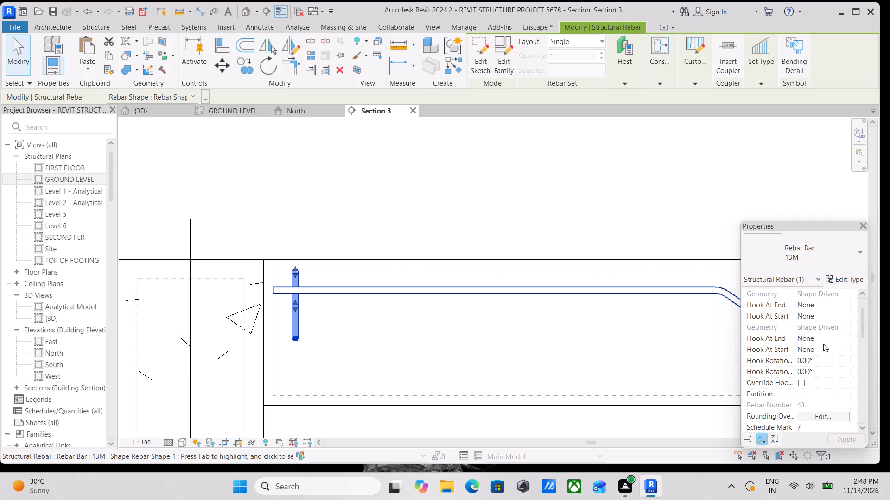
pyautogui.scroll(-4, 815, 353)
pyautogui.scroll(7, 838, 364)
pyautogui.scroll(-3, 838, 351)
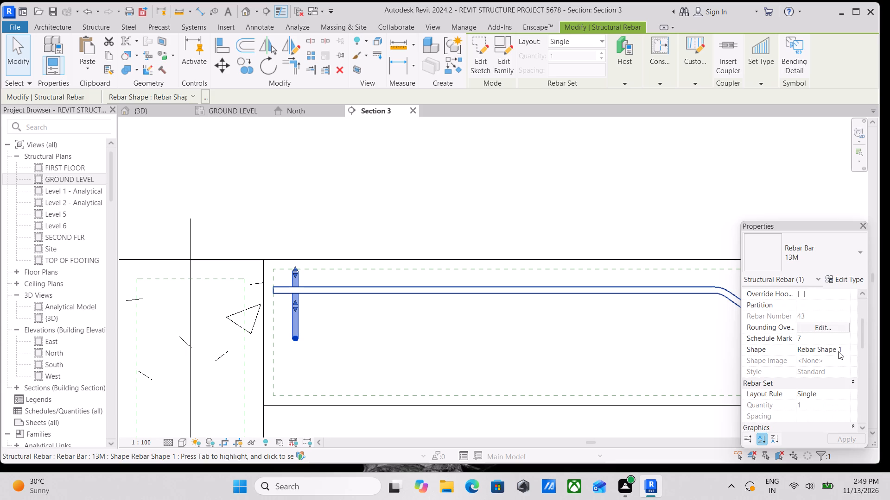
pyautogui.press('Escape')
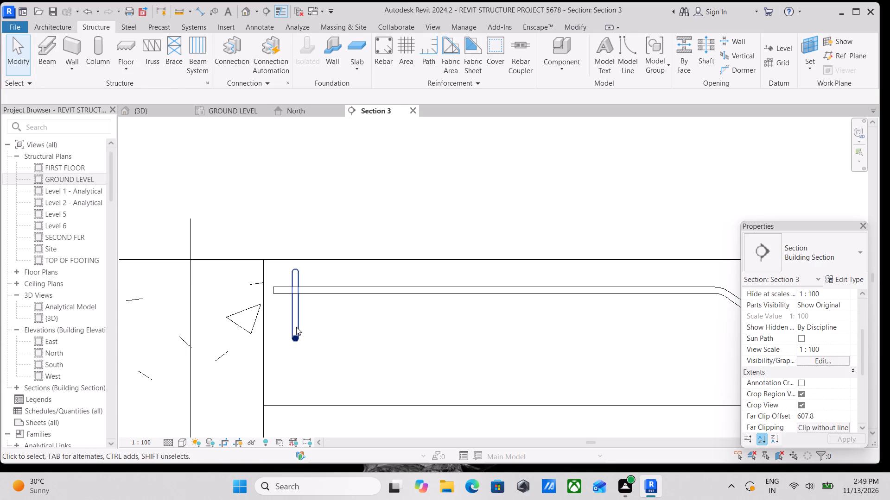
# Set the transverse bar's layout to Maximum Spacing with a spacing of 120 mm along the slab.
pyautogui.click(296, 327)
pyautogui.click(603, 39)
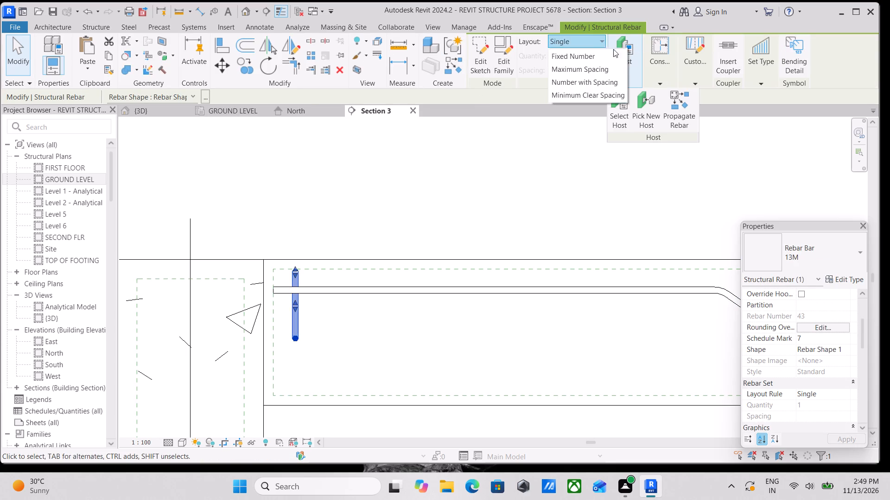
pyautogui.click(613, 78)
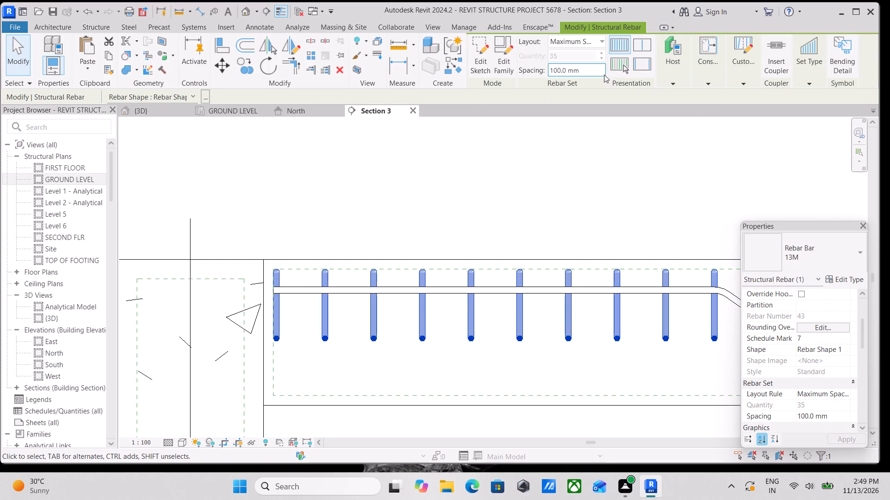
pyautogui.click(591, 70)
pyautogui.press('1')
pyautogui.write('20mm')
pyautogui.press('Return')
pyautogui.scroll(-2, 516, 265)
pyautogui.moveTo(513, 265); pyautogui.dragTo(376, 248, button='middle')
pyautogui.scroll(-1, 390, 250)
pyautogui.moveTo(376, 248); pyautogui.dragTo(227, 225, button='middle')
pyautogui.scroll(-2, 416, 228)
pyautogui.moveTo(416, 228); pyautogui.dragTo(210, 236, button='middle')
pyautogui.moveTo(412, 237); pyautogui.dragTo(251, 237, button='middle')
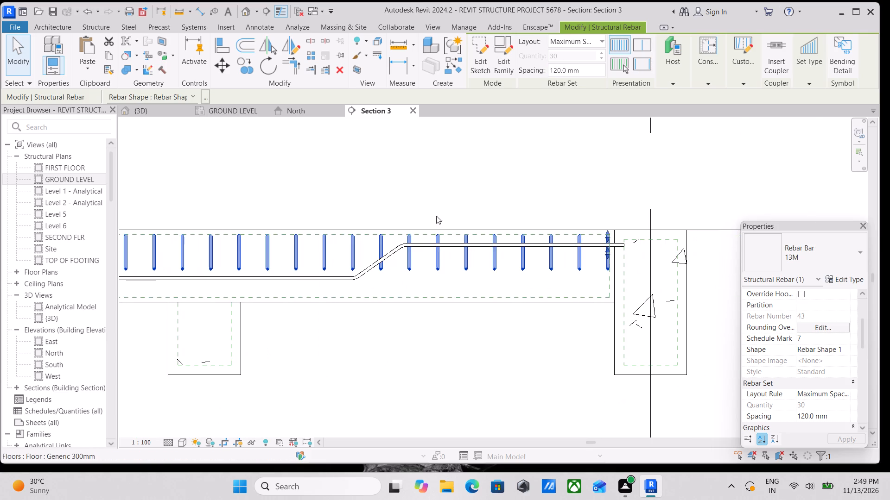
pyautogui.press('Escape')
# Check the transverse bar set's view visibility states from Section 3.
pyautogui.moveTo(353, 223); pyautogui.dragTo(653, 253, button='middle')
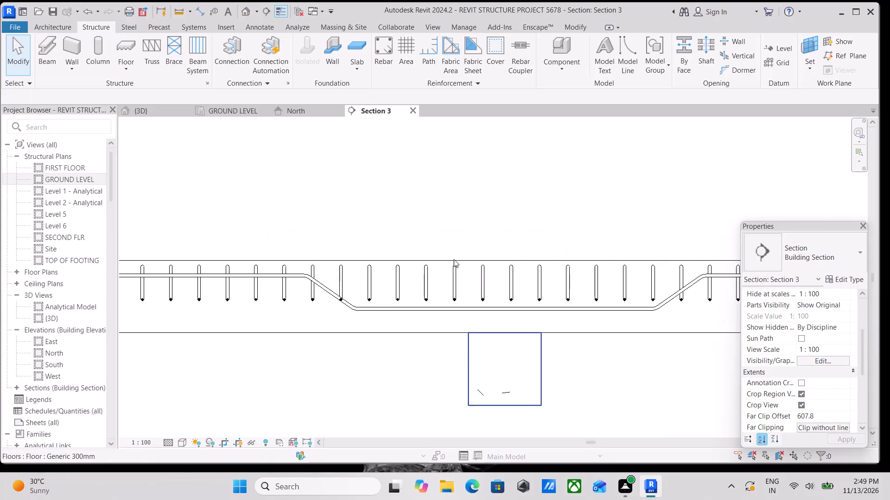
pyautogui.click(452, 282)
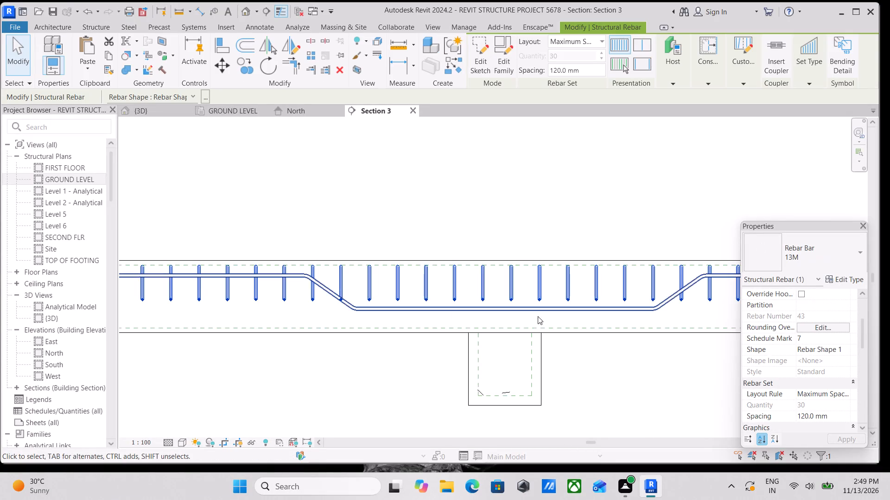
pyautogui.scroll(-2, 815, 340)
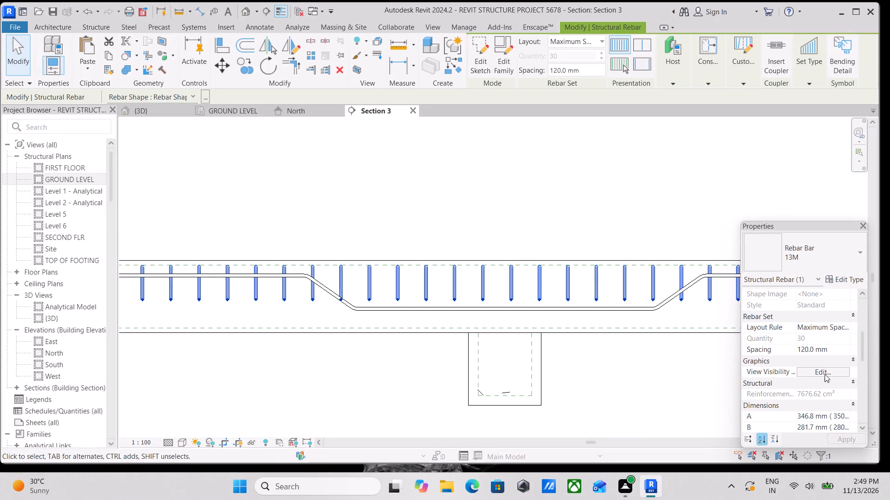
pyautogui.click(824, 368)
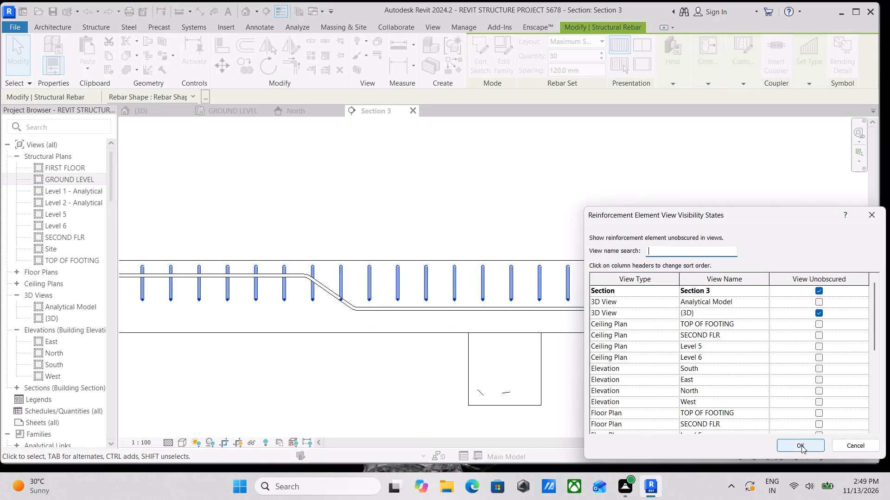
pyautogui.click(801, 445)
pyautogui.press('Escape')
pyautogui.scroll(-2, 465, 280)
pyautogui.middleClick(465, 280)
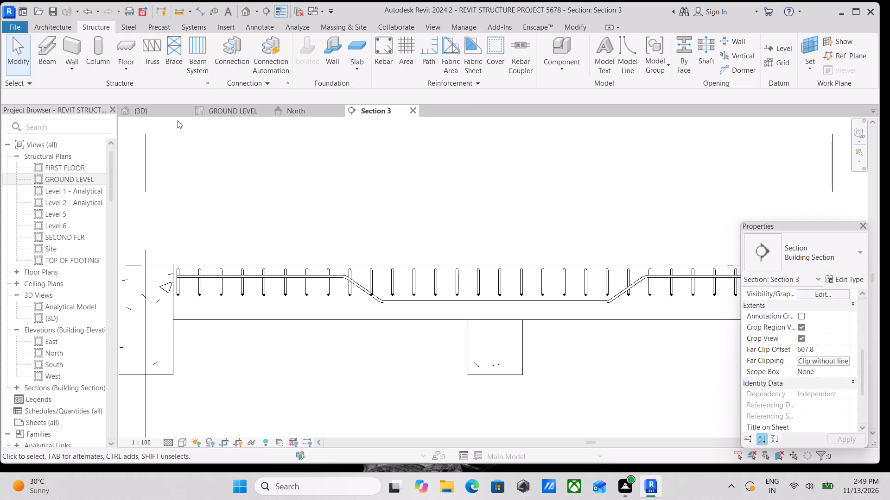
# Examine the slab's cranked and transverse bar sets from several angles in the 3D view.
pyautogui.click(147, 111)
pyautogui.scroll(3, 454, 290)
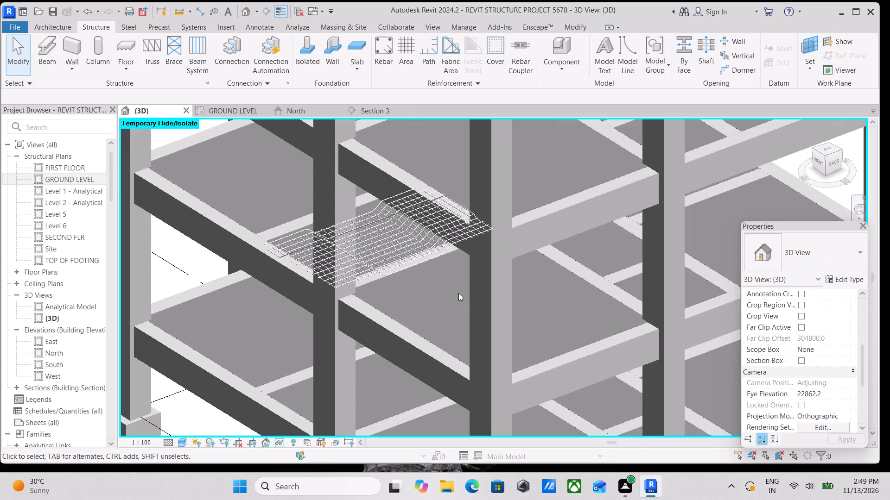
pyautogui.scroll(4, 369, 271)
pyautogui.scroll(8, 328, 220)
pyautogui.scroll(-3, 509, 247)
pyautogui.moveTo(509, 247); pyautogui.dragTo(561, 266, button='middle')
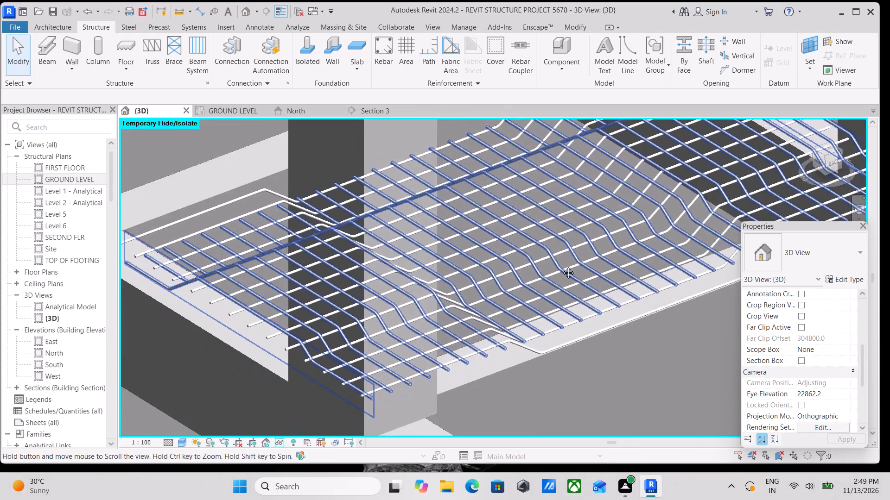
pyautogui.moveTo(561, 266); pyautogui.dragTo(614, 282, button='middle')
pyautogui.moveTo(613, 281); pyautogui.dragTo(571, 260, button='middle')
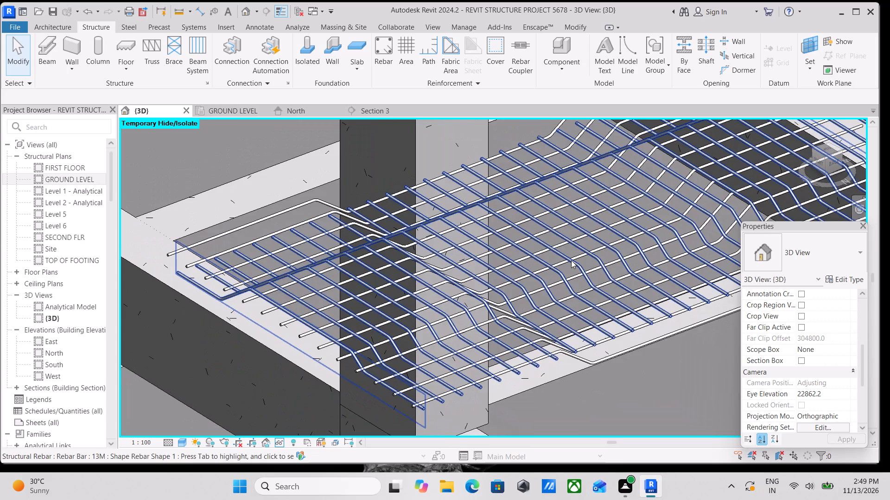
pyautogui.scroll(-3, 571, 260)
pyautogui.keyDown('shift'); pyautogui.moveTo(582, 283); pyautogui.dragTo(542, 280, button='middle'); pyautogui.keyUp('shift')
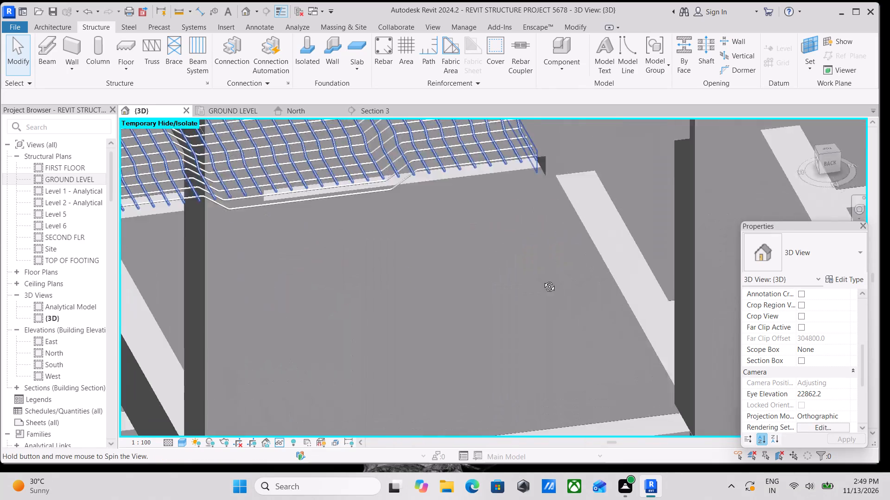
pyautogui.keyDown('shift'); pyautogui.moveTo(542, 280); pyautogui.dragTo(561, 291, button='middle'); pyautogui.keyUp('shift')
pyautogui.keyDown('shift'); pyautogui.scroll(-1, 546, 281); pyautogui.keyUp('shift')
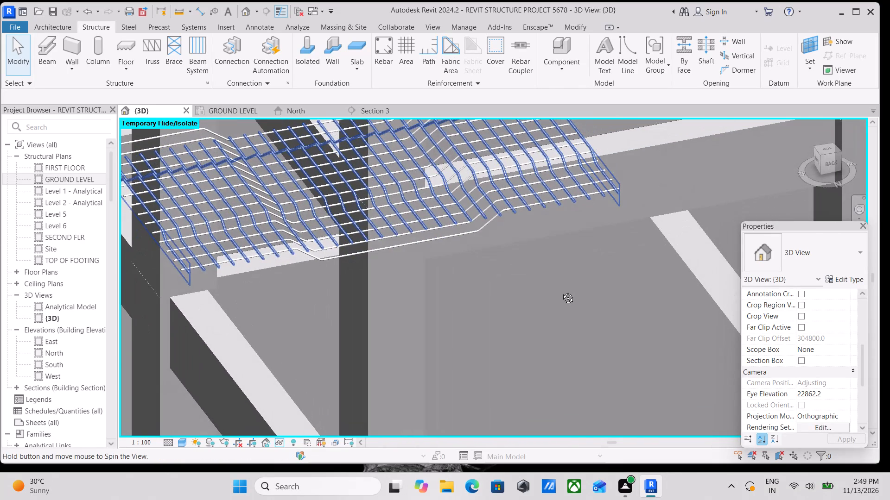
pyautogui.keyDown('shift'); pyautogui.moveTo(561, 291); pyautogui.dragTo(660, 259, button='middle'); pyautogui.keyUp('shift')
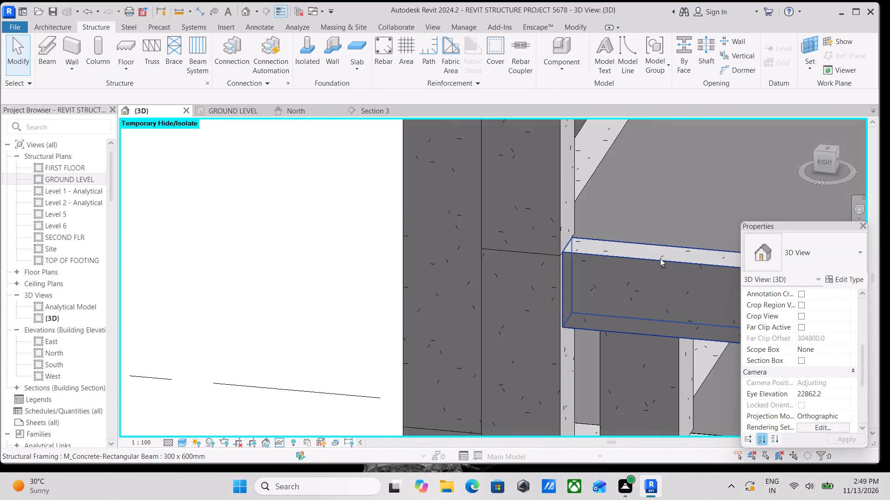
pyautogui.scroll(-4, 660, 258)
pyautogui.moveTo(757, 253); pyautogui.dragTo(644, 222, button='middle')
pyautogui.keyDown('shift'); pyautogui.scroll(1, 644, 222); pyautogui.keyUp('shift')
pyautogui.scroll(-2, 644, 222)
pyautogui.moveTo(644, 222); pyautogui.dragTo(517, 228, button='middle')
pyautogui.keyDown('shift'); pyautogui.moveTo(496, 222); pyautogui.dragTo(553, 284, button='middle'); pyautogui.keyUp('shift')
pyautogui.scroll(1, 553, 284)
pyautogui.keyDown('shift'); pyautogui.moveTo(553, 284); pyautogui.dragTo(589, 312, button='middle'); pyautogui.keyUp('shift')
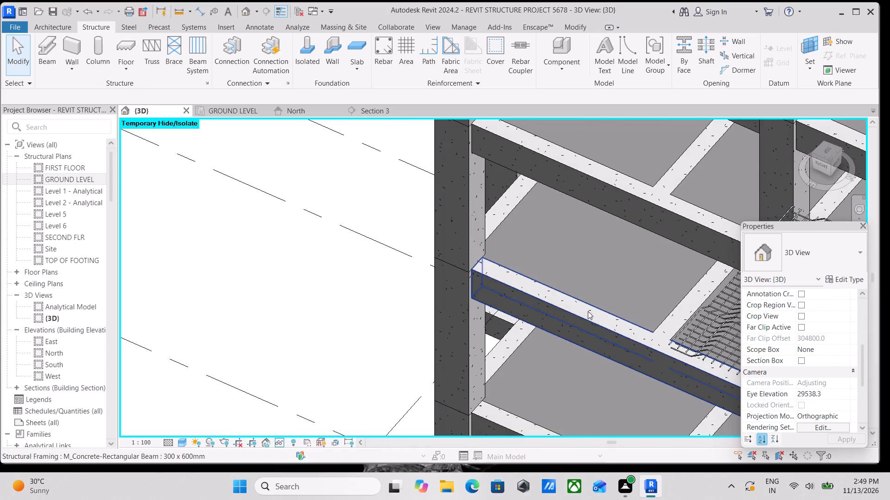
pyautogui.keyDown('shift'); pyautogui.moveTo(649, 323); pyautogui.dragTo(629, 310, button='middle'); pyautogui.keyUp('shift')
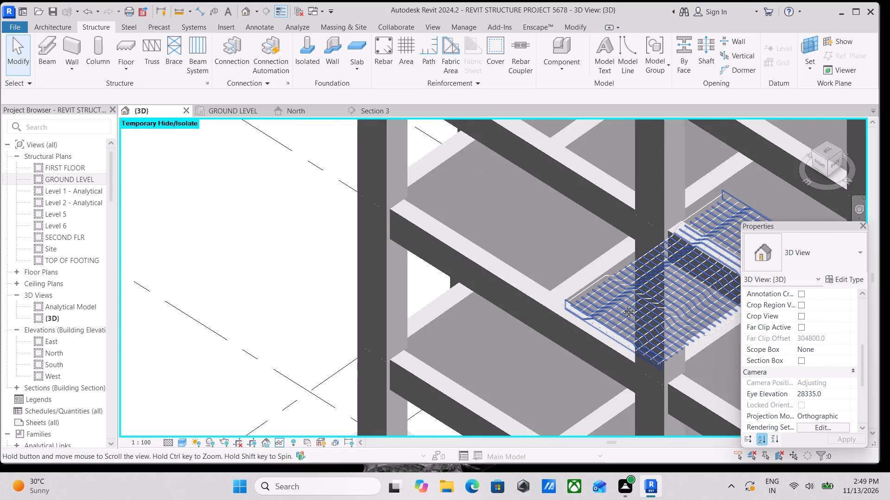
pyautogui.moveTo(646, 309); pyautogui.dragTo(709, 317, button='middle')
pyautogui.moveTo(507, 273); pyautogui.dragTo(395, 249, button='middle')
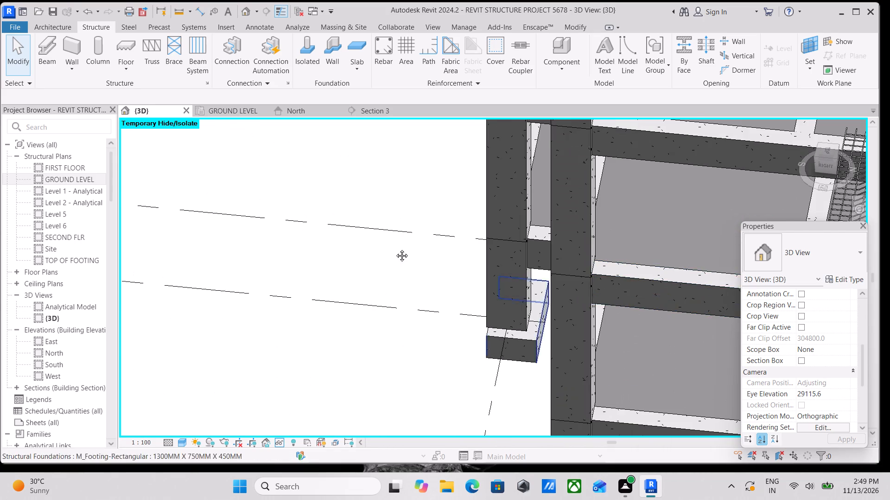
pyautogui.moveTo(395, 249); pyautogui.dragTo(388, 246, button='middle')
pyautogui.moveTo(533, 249); pyautogui.dragTo(277, 236, button='middle')
pyautogui.scroll(2, 451, 256)
pyautogui.moveTo(451, 256); pyautogui.dragTo(299, 320, button='middle')
pyautogui.scroll(6, 389, 267)
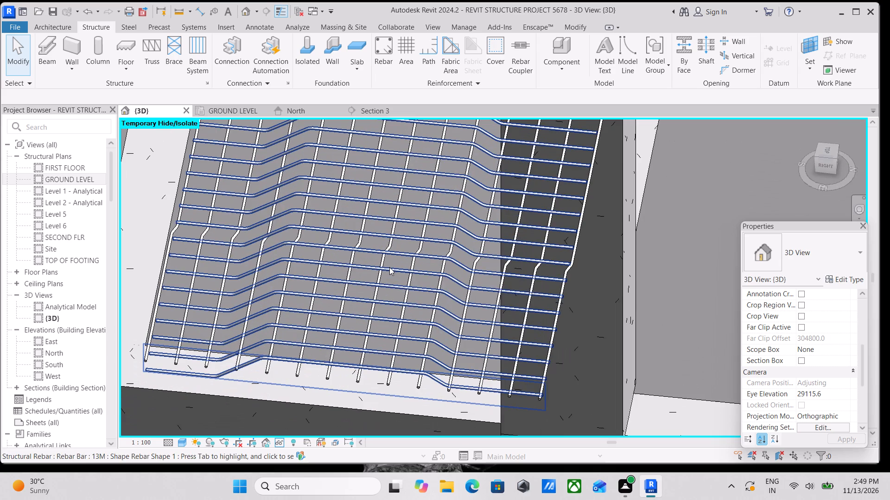
pyautogui.scroll(-1, 389, 267)
pyautogui.moveTo(389, 267); pyautogui.dragTo(418, 354, button='middle')
pyautogui.scroll(-1, 389, 267)
pyautogui.scroll(1, 418, 354)
pyautogui.scroll(-1, 453, 251)
pyautogui.moveTo(453, 251); pyautogui.dragTo(457, 285, button='middle')
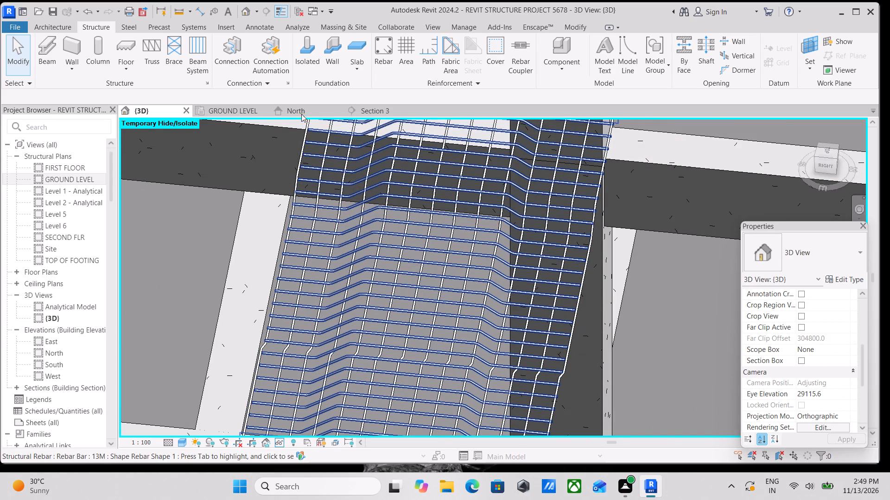
# In Section 3, mirror a copy of the transverse bar set about a horizontal axis through its lower ends.
pyautogui.click(387, 115)
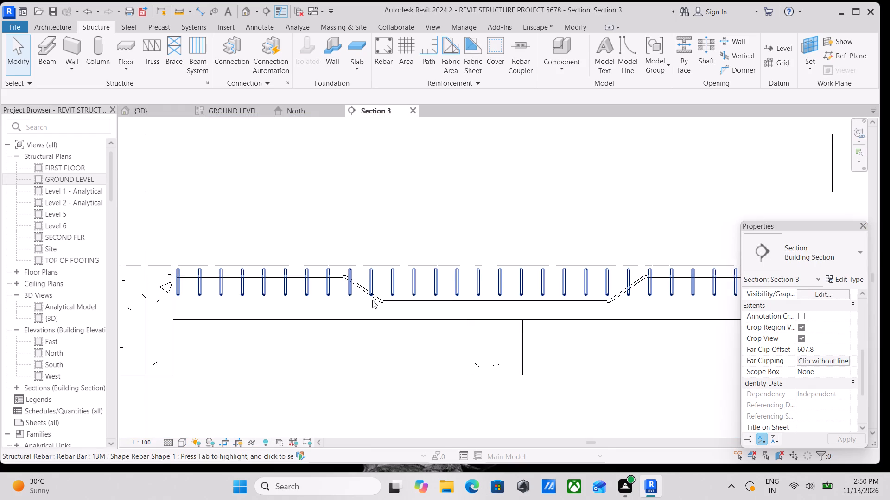
pyautogui.click(389, 273)
pyautogui.scroll(2, 283, 311)
pyautogui.scroll(1, 216, 306)
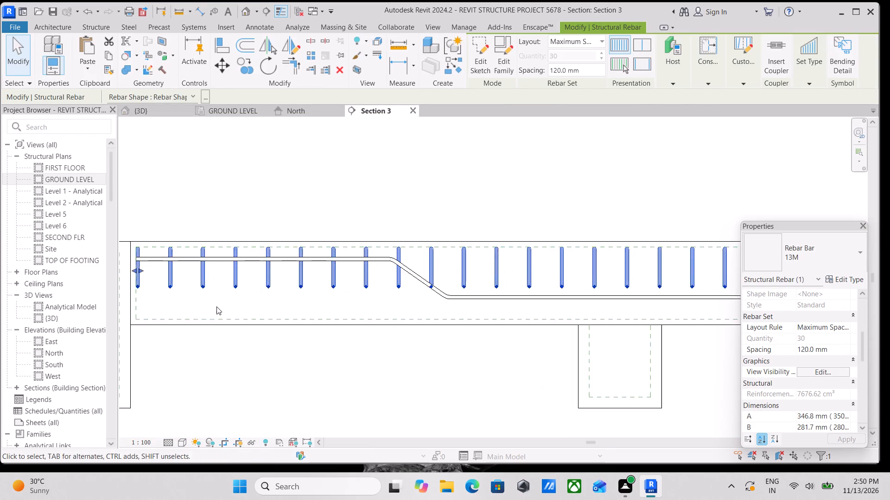
pyautogui.moveTo(216, 306); pyautogui.dragTo(315, 360, button='middle')
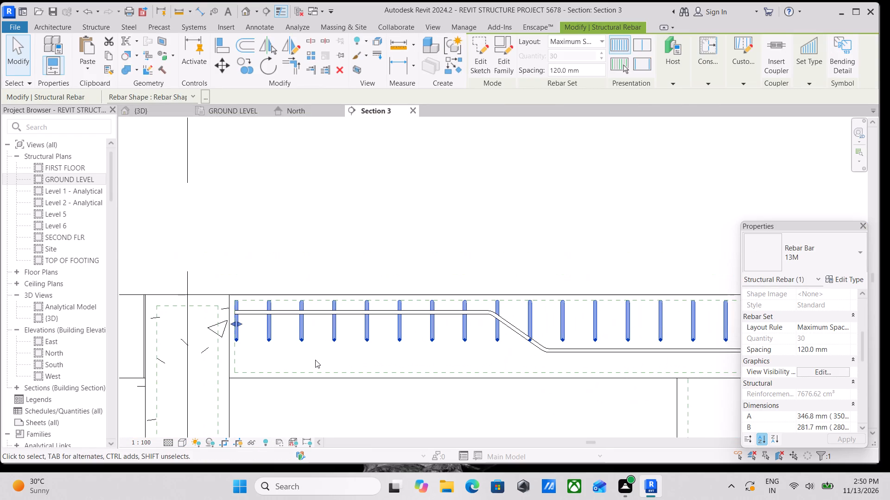
pyautogui.write('DM')
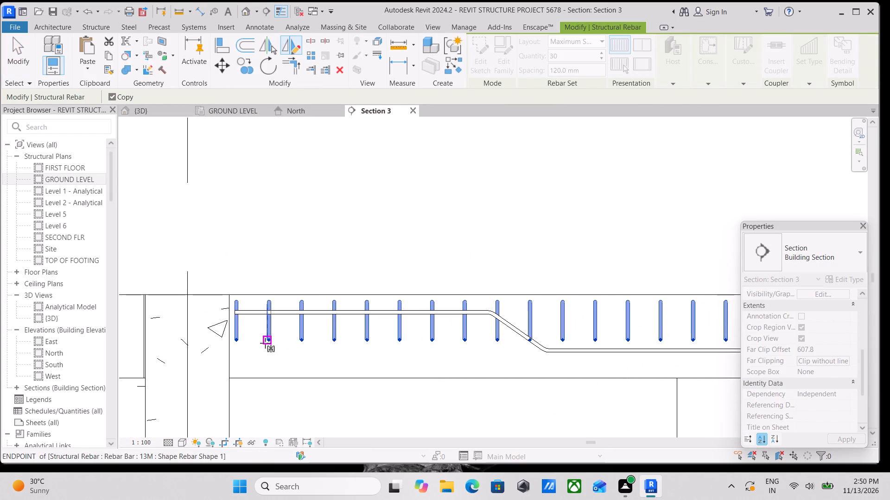
pyautogui.click(238, 339)
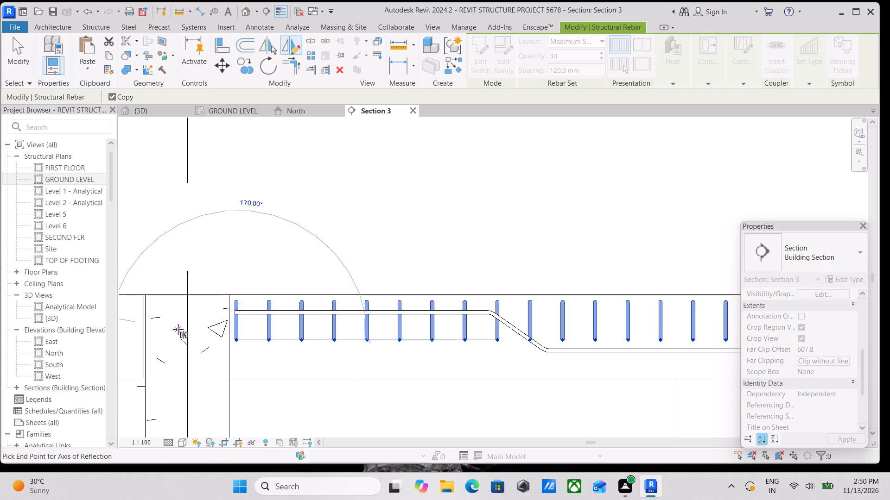
pyautogui.click(163, 345)
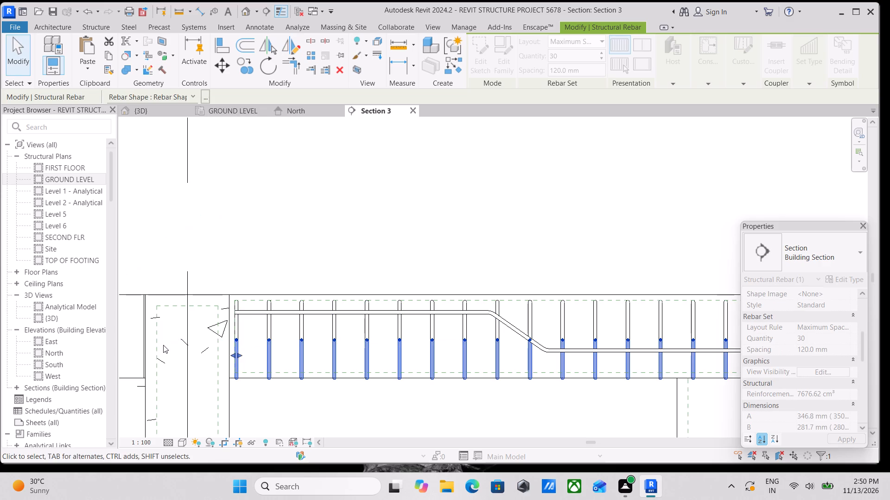
pyautogui.press('Escape')
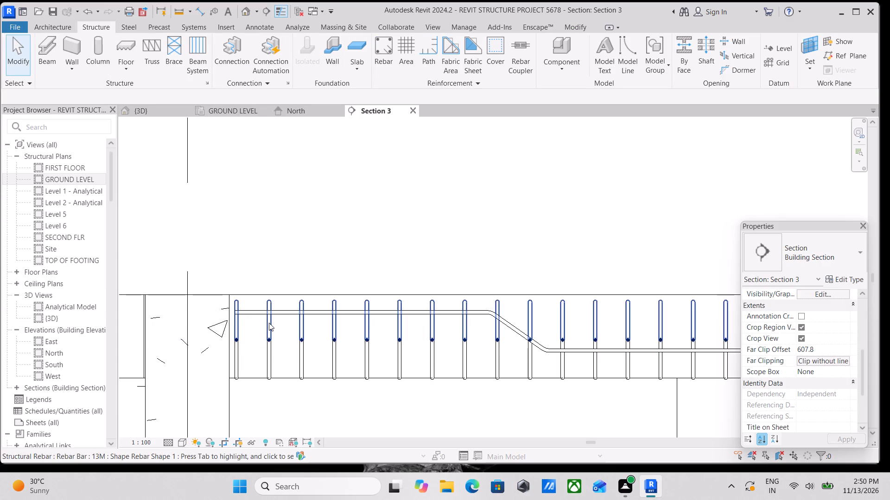
# Delete the original upper transverse bar set, keeping the mirrored copy.
pyautogui.click(269, 323)
pyautogui.rightClick(269, 323)
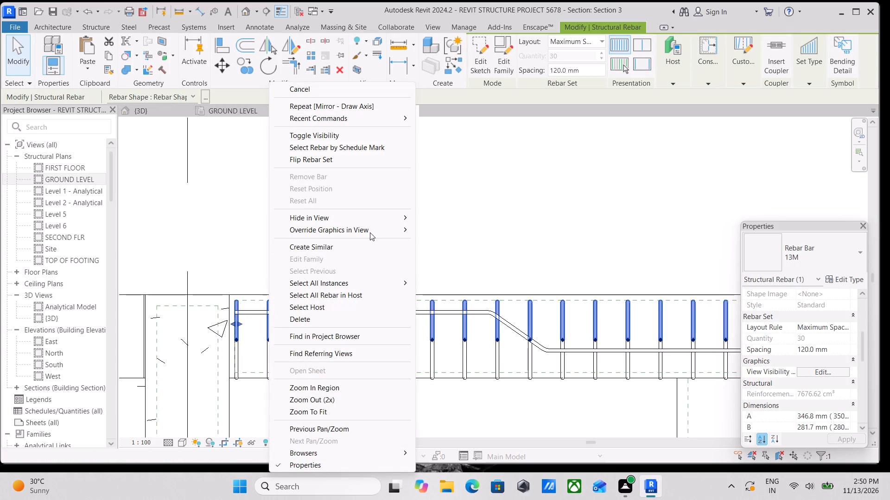
pyautogui.click(343, 325)
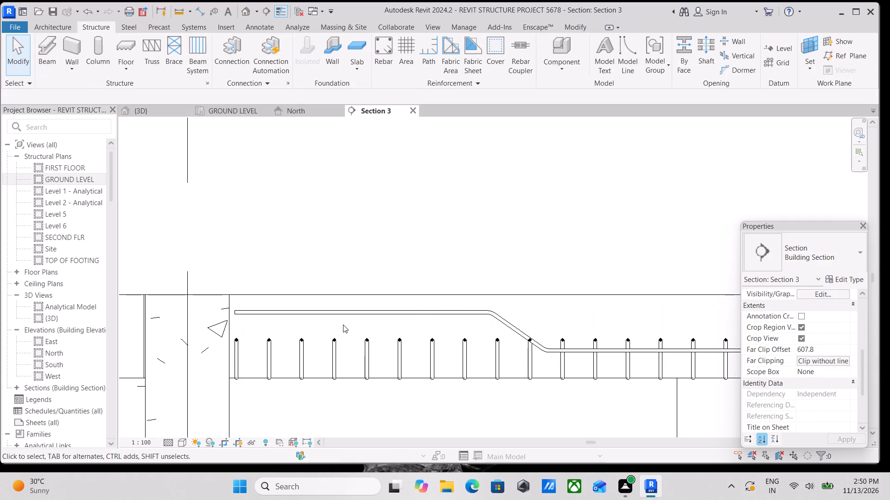
# Nudge the mirrored transverse bar set upward four increments to fit within the slab's cover lines.
pyautogui.click(463, 350)
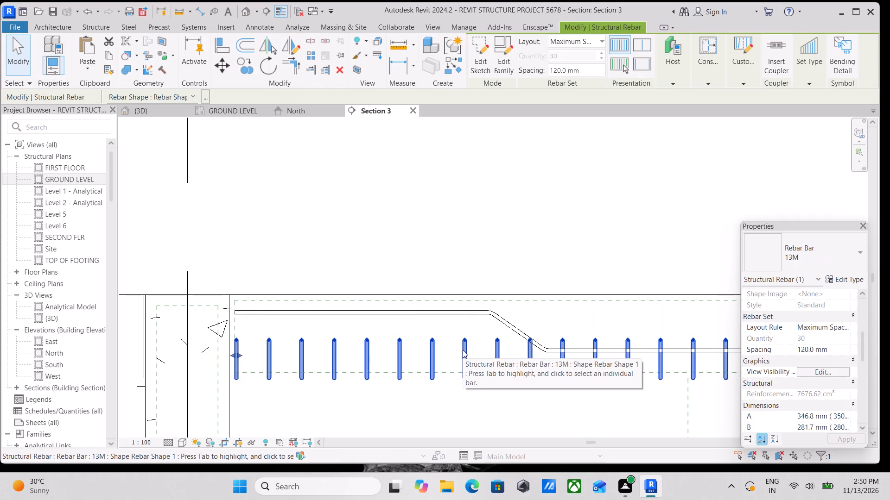
pyautogui.press('Up')
pyautogui.press('Up')
pyautogui.press('Up')
pyautogui.press('Up')
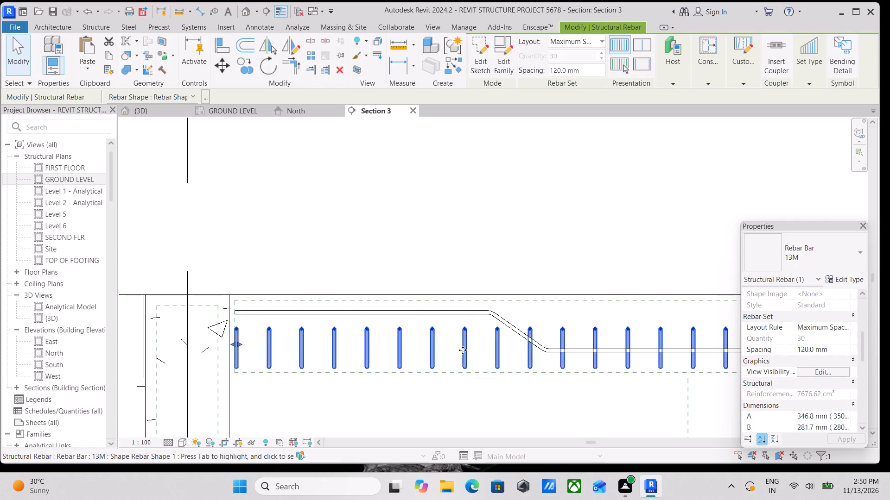
# Pull both ends of the mirrored transverse set's distribution slightly inward from the supports at the slab's ends.
pyautogui.click(241, 344)
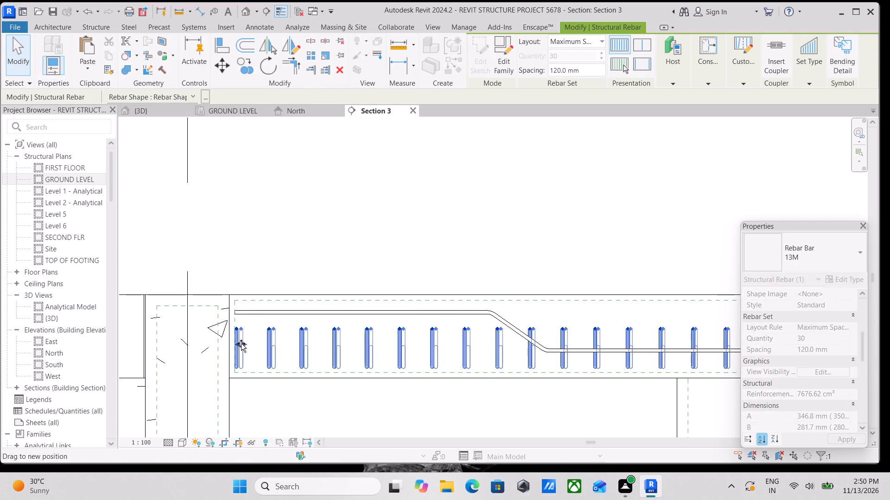
pyautogui.scroll(-2, 358, 374)
pyautogui.moveTo(360, 375); pyautogui.dragTo(148, 362, button='middle')
pyautogui.moveTo(614, 419); pyautogui.dragTo(347, 396, button='middle')
pyautogui.moveTo(726, 383); pyautogui.dragTo(699, 457, button='middle')
pyautogui.scroll(3, 527, 389)
pyautogui.scroll(8, 465, 382)
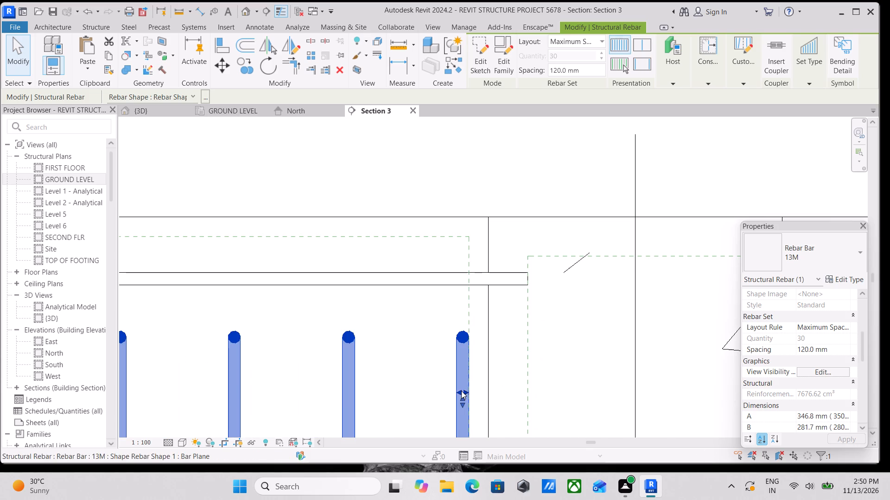
pyautogui.moveTo(462, 391); pyautogui.dragTo(441, 391)
pyautogui.scroll(-4, 441, 391)
pyautogui.moveTo(441, 391); pyautogui.dragTo(457, 399, button='middle')
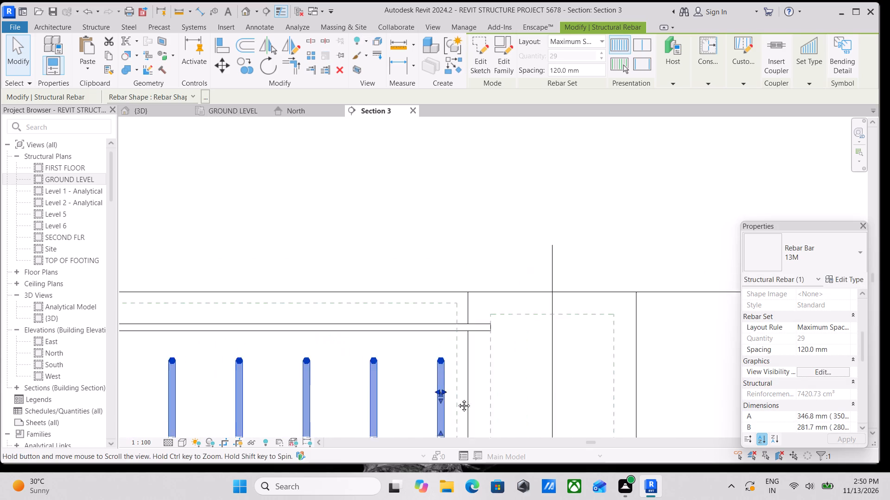
pyautogui.moveTo(457, 399); pyautogui.dragTo(682, 397, button='middle')
pyautogui.scroll(1, 682, 397)
pyautogui.scroll(-1, 609, 352)
pyautogui.moveTo(609, 352); pyautogui.dragTo(718, 371, button='middle')
pyautogui.press('Escape')
# Review the adjusted transverse bars along Section 3 and against the cranked bars in the 3D view.
pyautogui.scroll(-2, 718, 371)
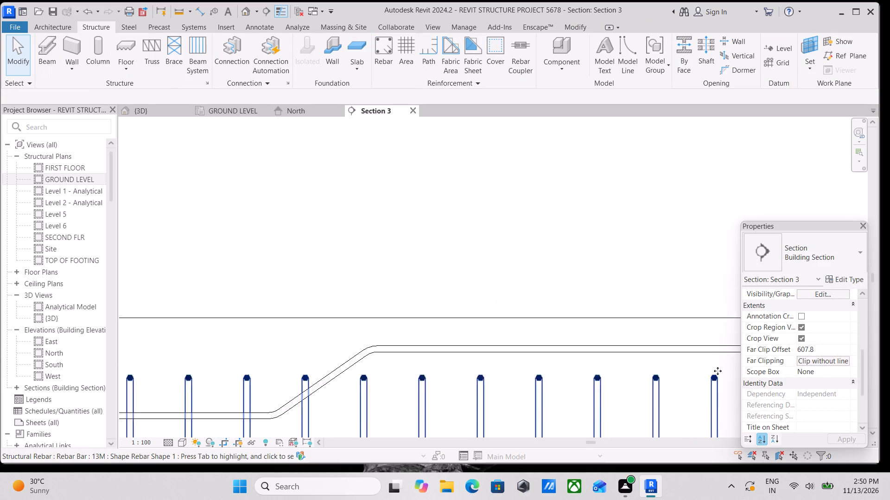
pyautogui.scroll(-2, 718, 371)
pyautogui.scroll(-3, 771, 312)
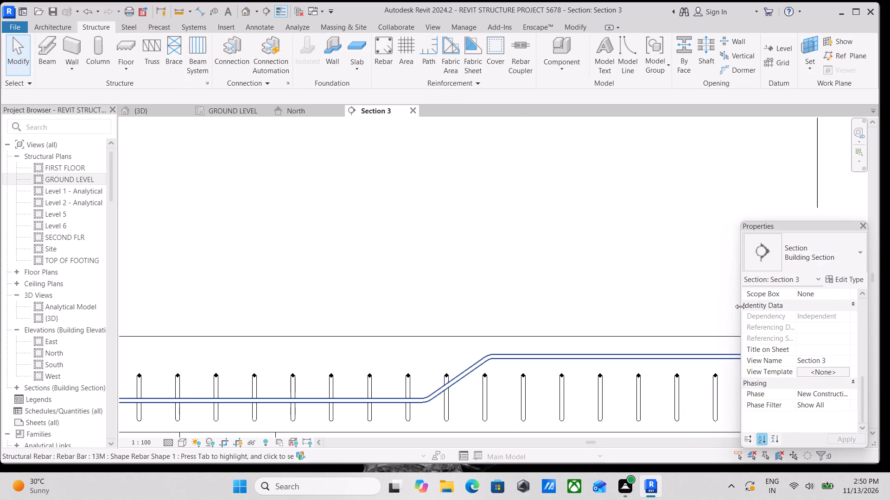
pyautogui.scroll(-2, 549, 281)
pyautogui.moveTo(509, 290); pyautogui.dragTo(761, 323, button='middle')
pyautogui.scroll(-1, 555, 292)
pyautogui.moveTo(555, 292); pyautogui.dragTo(783, 277, button='middle')
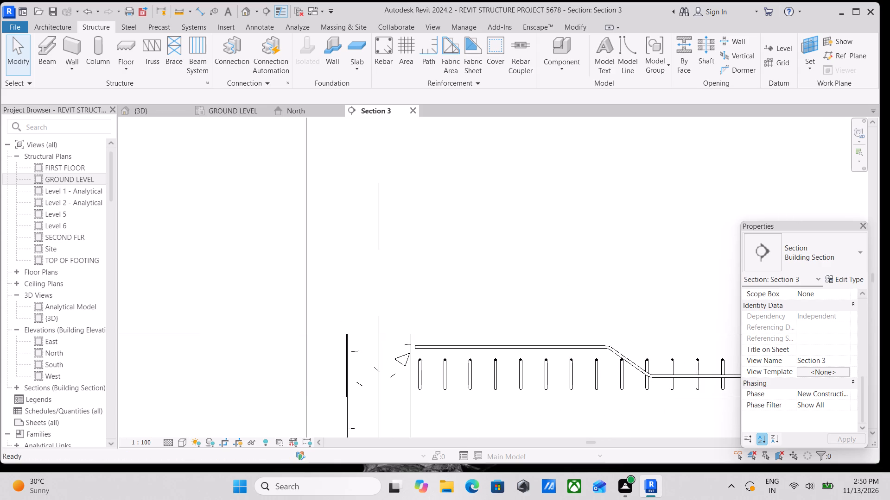
pyautogui.click(155, 114)
pyautogui.moveTo(369, 369); pyautogui.dragTo(304, 357, button='middle')
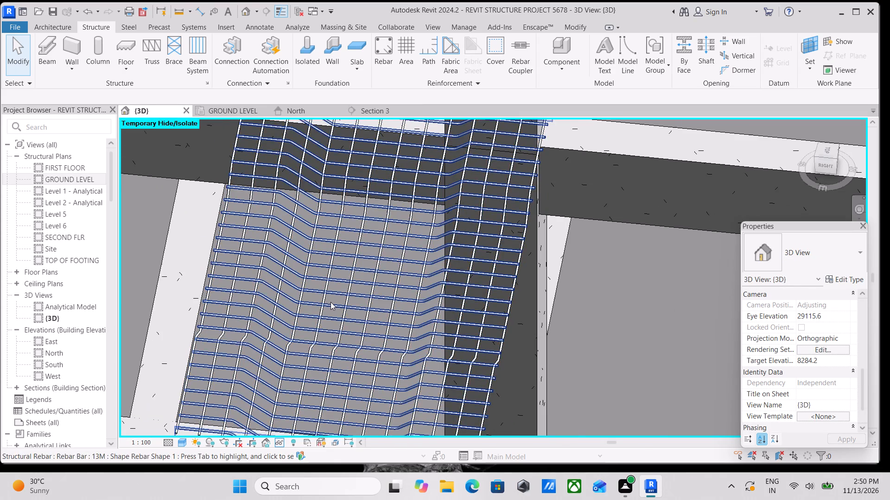
pyautogui.scroll(3, 331, 302)
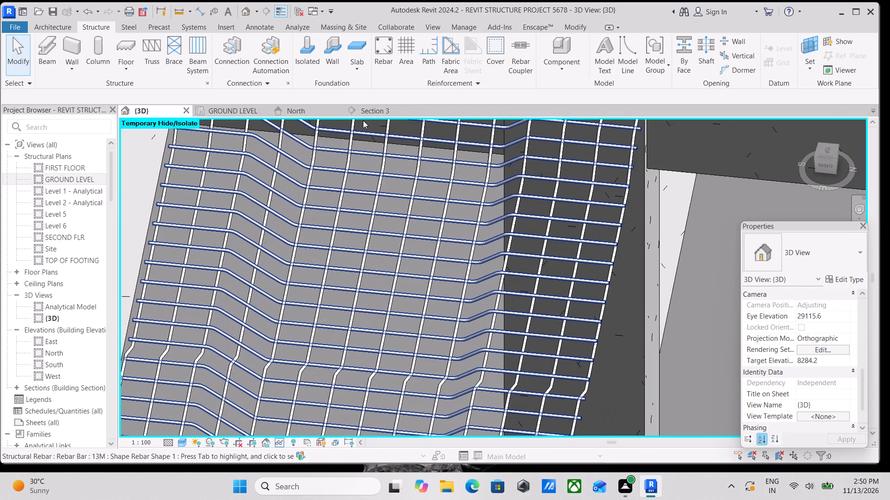
# Place a straight 13M bar of shape M_00 in Section 3, parallel to the work plane, along the slab's bottom cover line.
pyautogui.click(370, 111)
pyautogui.scroll(-3, 401, 378)
pyautogui.scroll(1, 402, 378)
pyautogui.moveTo(402, 378); pyautogui.dragTo(291, 335, button='middle')
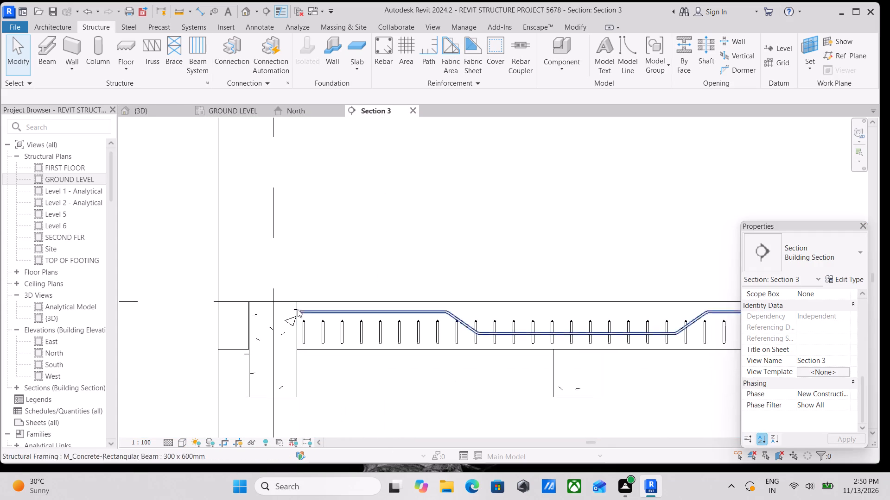
pyautogui.click(389, 50)
pyautogui.scroll(2, 820, 147)
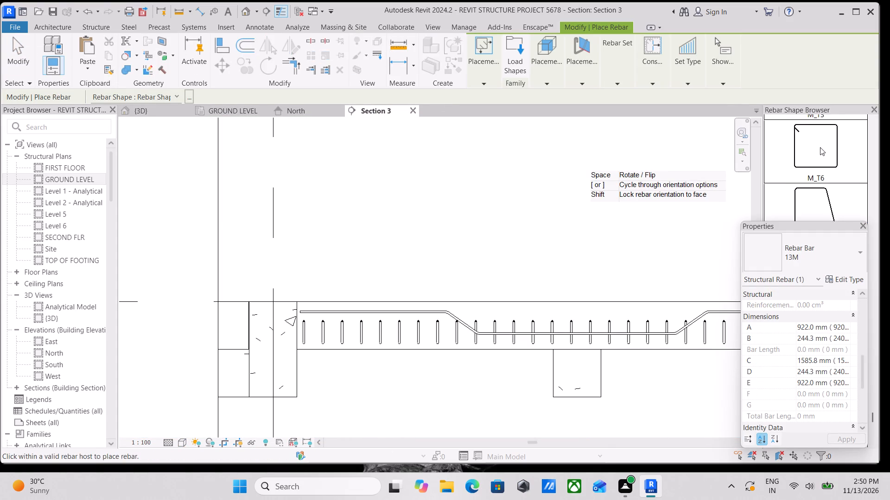
pyautogui.scroll(20, 820, 147)
pyautogui.scroll(13, 820, 147)
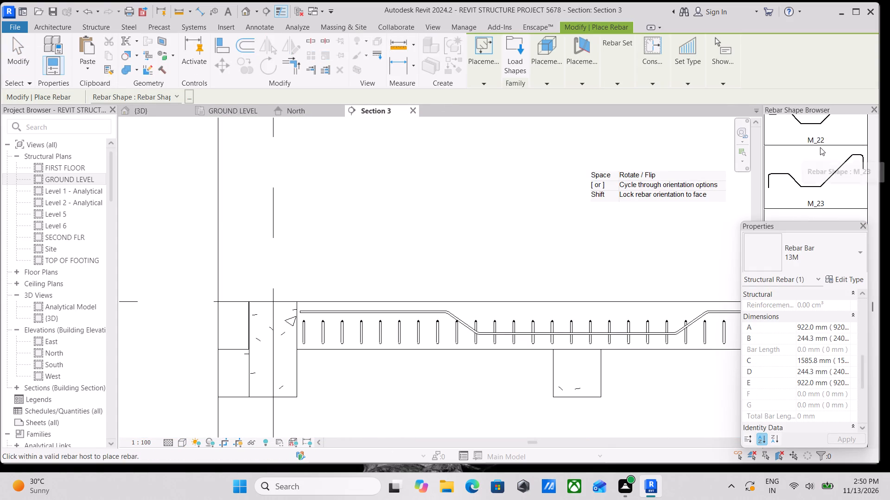
pyautogui.scroll(20, 820, 147)
pyautogui.scroll(12, 820, 147)
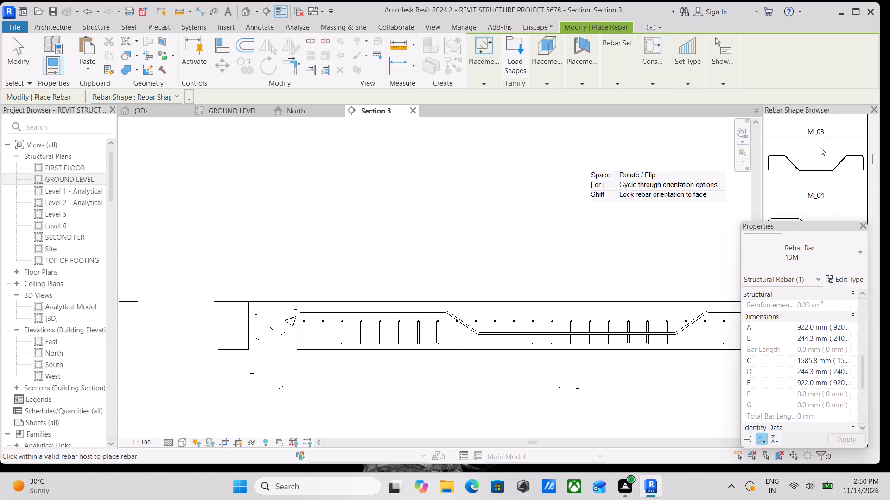
pyautogui.scroll(13, 820, 147)
pyautogui.click(820, 147)
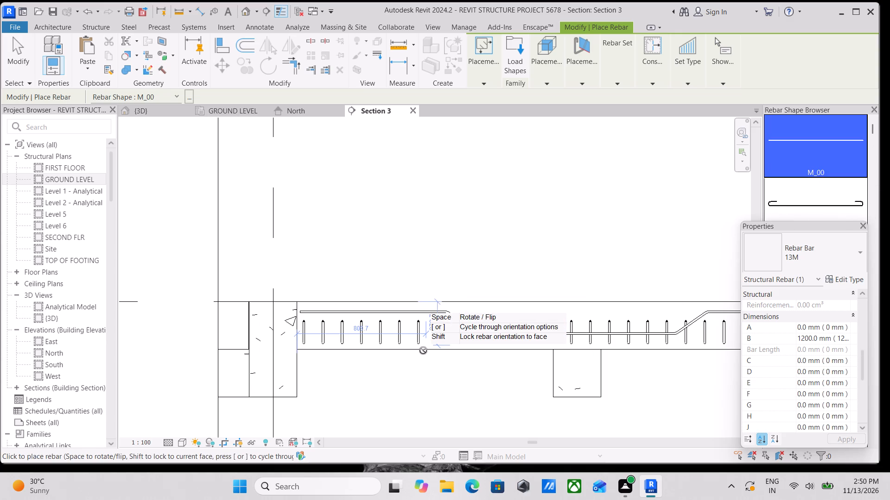
pyautogui.scroll(10, 436, 344)
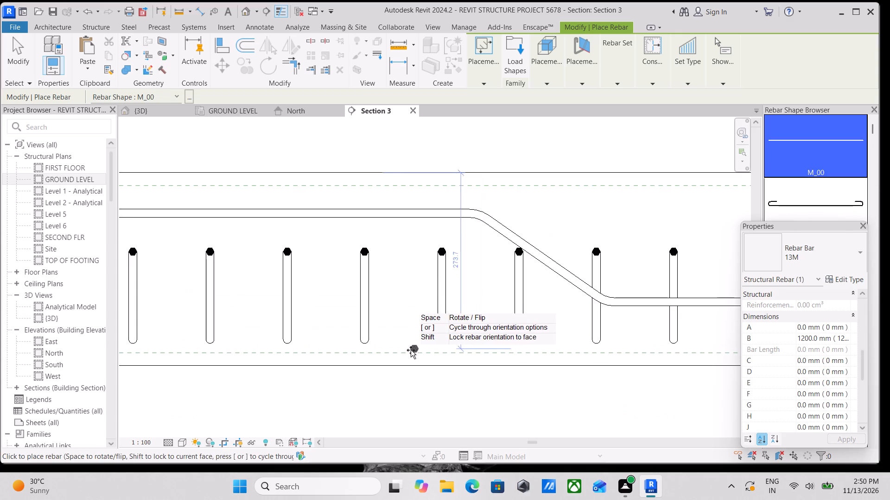
pyautogui.scroll(-3, 400, 350)
pyautogui.moveTo(400, 350); pyautogui.dragTo(542, 381, button='middle')
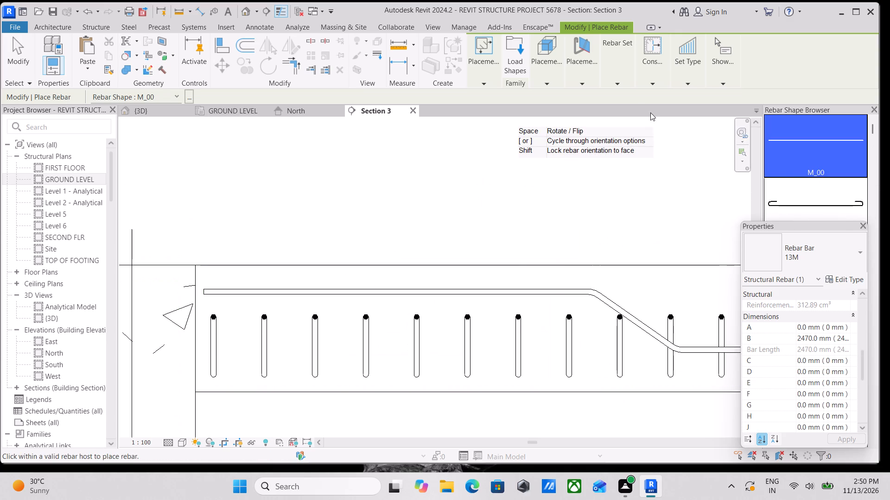
pyautogui.click(579, 76)
pyautogui.click(599, 105)
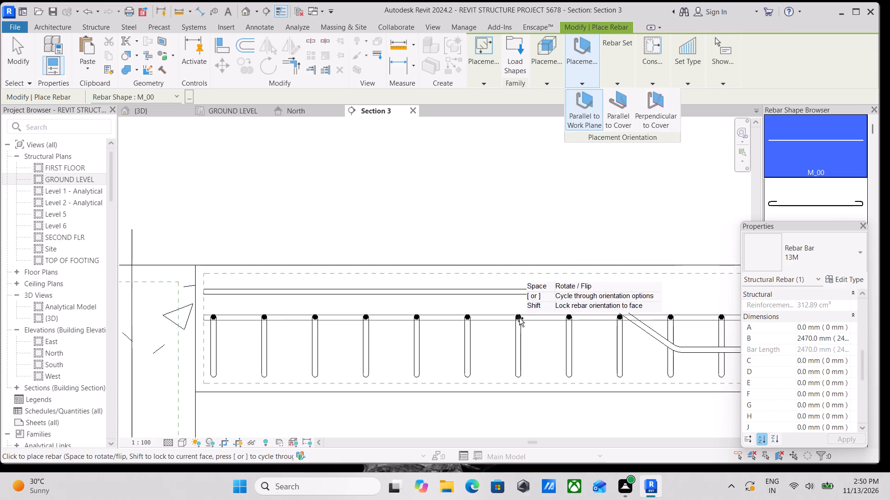
pyautogui.moveTo(519, 318); pyautogui.dragTo(498, 226, button='middle')
pyautogui.scroll(3, 505, 285)
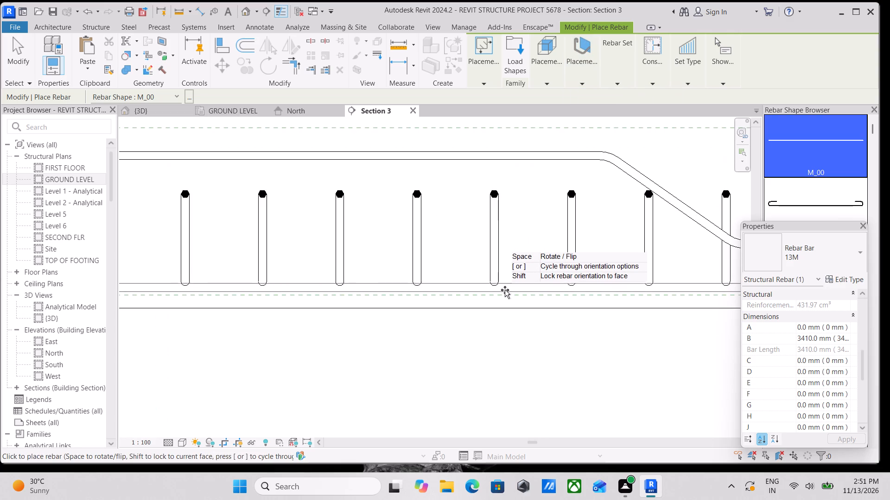
pyautogui.click(506, 287)
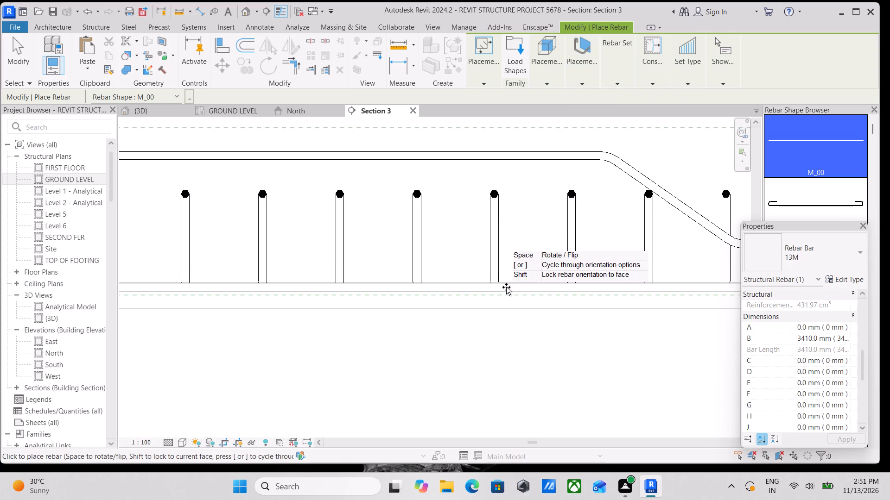
pyautogui.press('Escape')
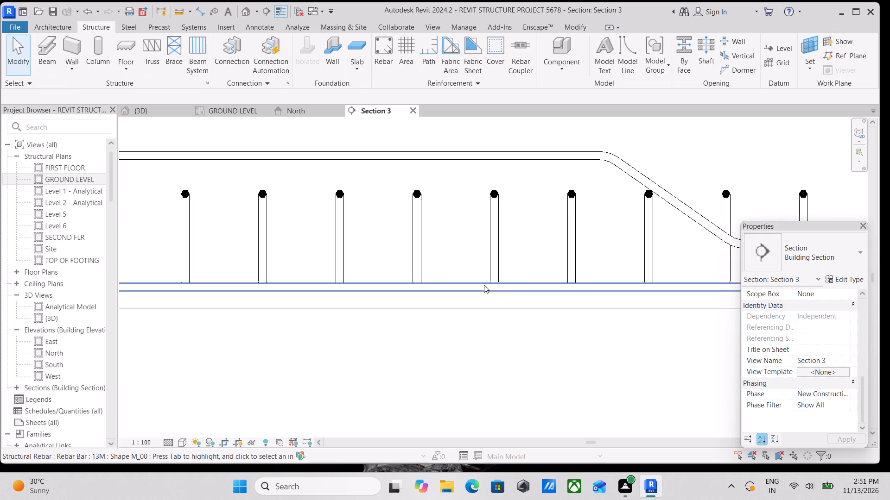
# Set the straight bottom bar to show unobscured in the {3D} view.
pyautogui.click(484, 285)
pyautogui.click(824, 308)
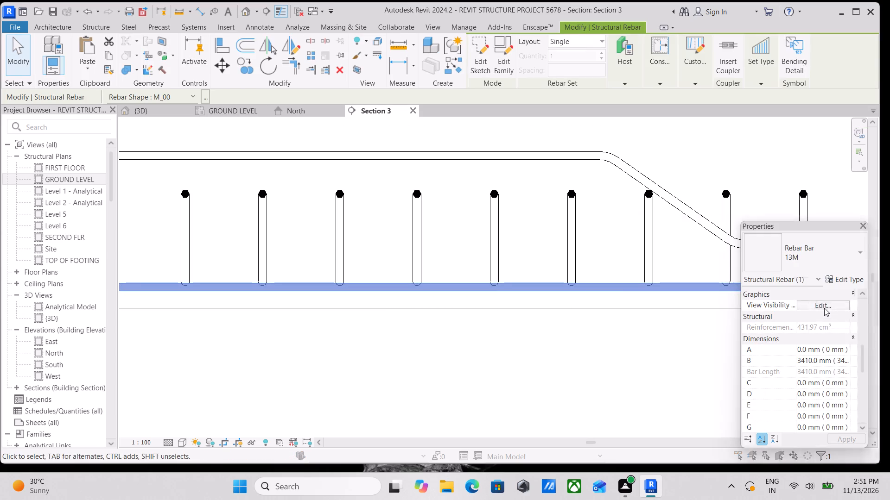
pyautogui.click(818, 313)
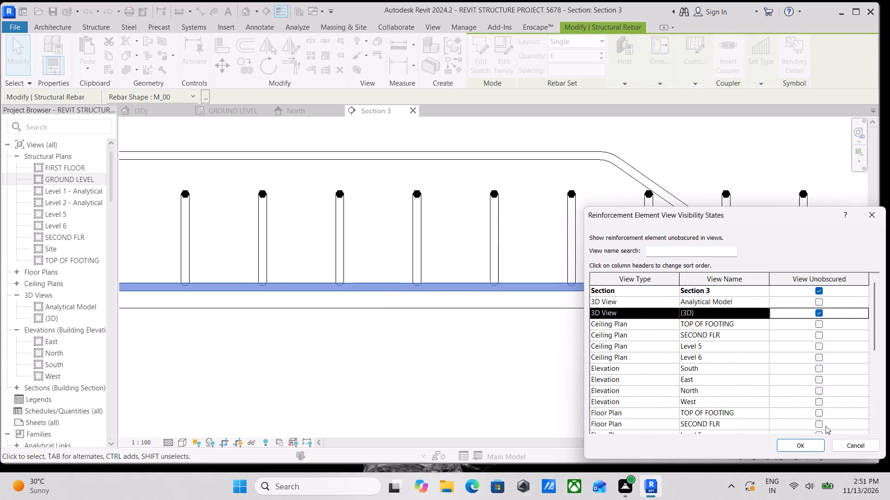
pyautogui.click(797, 447)
pyautogui.press('Escape')
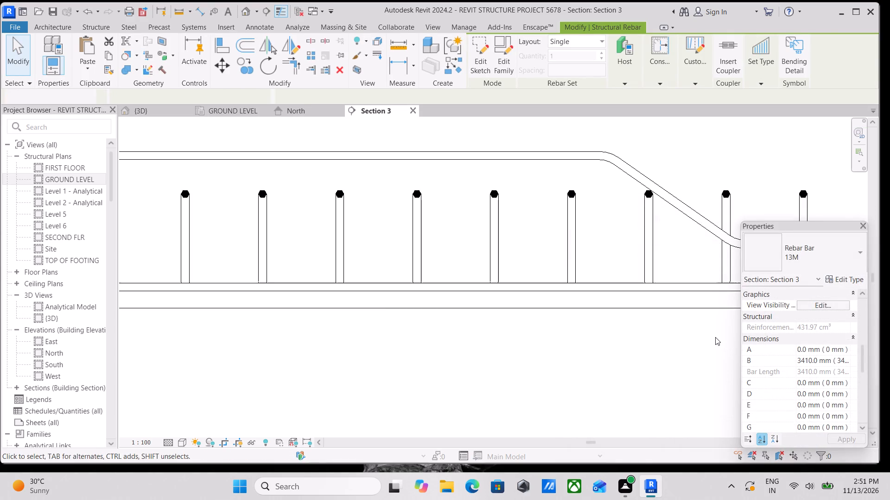
# Distribute the straight bottom bar as a set with Maximum Spacing layout at 120 mm.
pyautogui.click(643, 292)
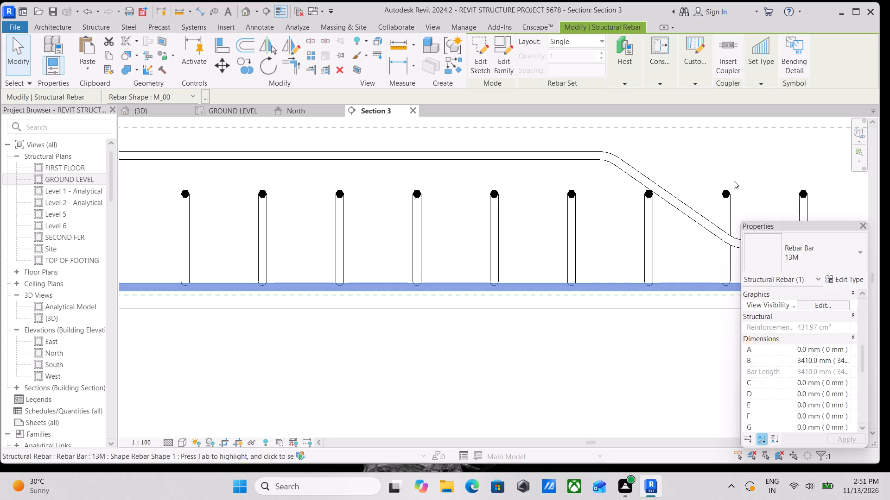
pyautogui.click(594, 41)
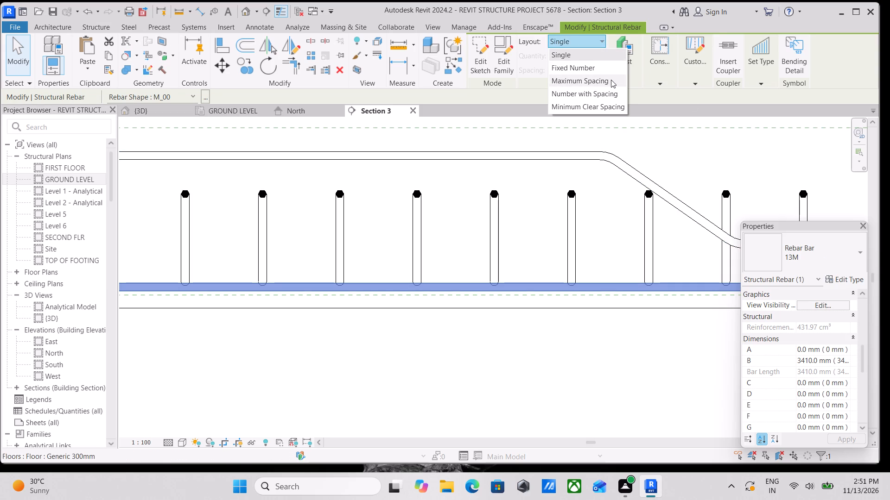
pyautogui.click(611, 80)
pyautogui.moveTo(606, 71); pyautogui.dragTo(495, 74)
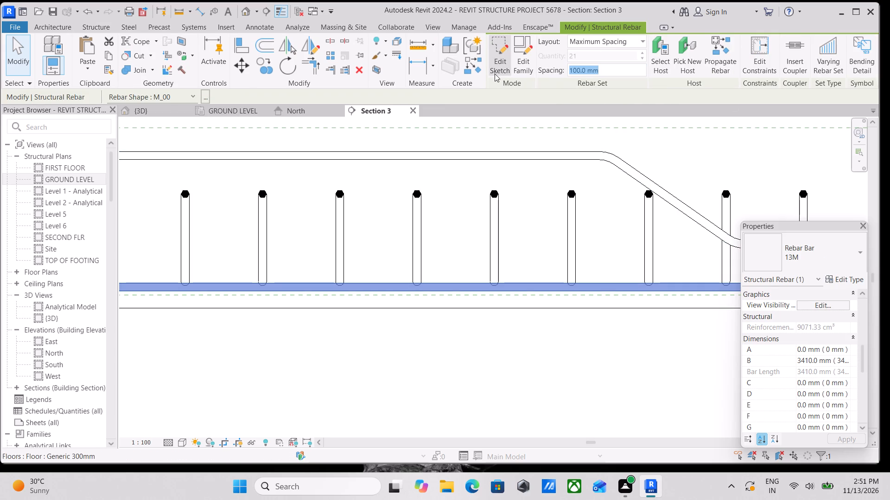
pyautogui.write('120MM')
pyautogui.press('Return')
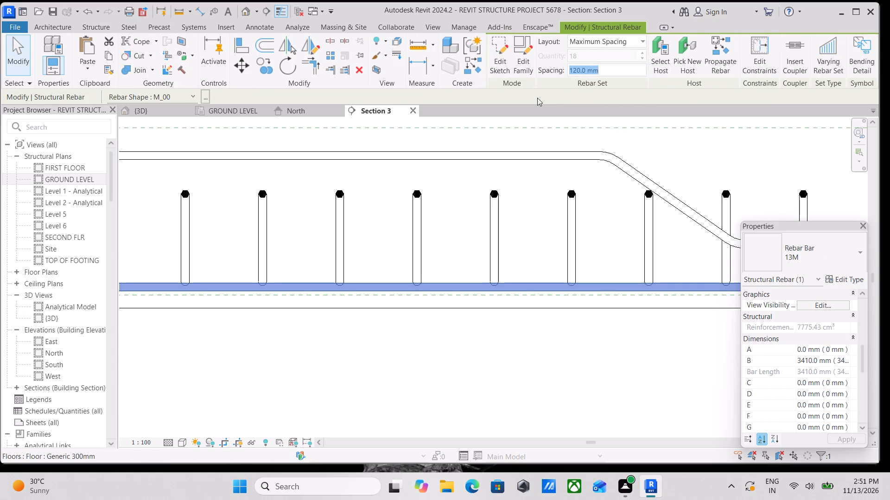
# Copy the straight bottom bar set vertically upward by 170 mm, to just below the cranked bars' raised ends.
pyautogui.scroll(-2, 534, 233)
pyautogui.moveTo(531, 237); pyautogui.dragTo(489, 212, button='middle')
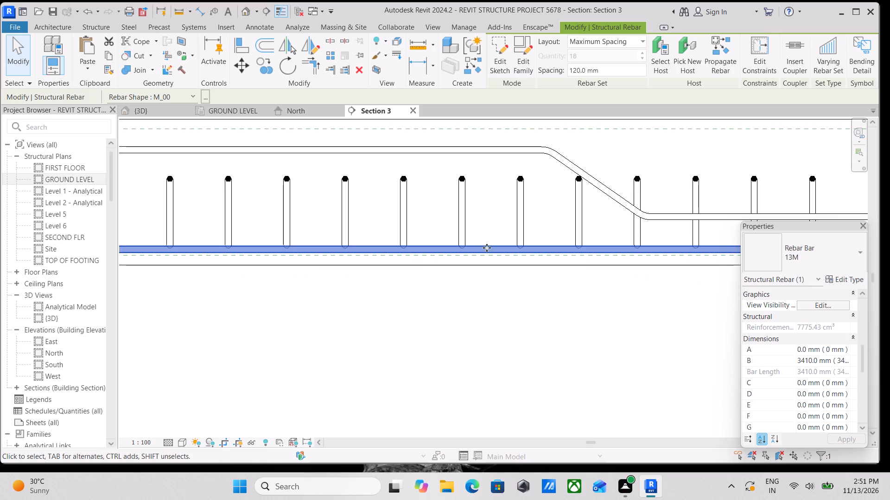
pyautogui.moveTo(487, 251); pyautogui.dragTo(525, 252, button='middle')
pyautogui.moveTo(398, 251); pyautogui.dragTo(534, 252, button='middle')
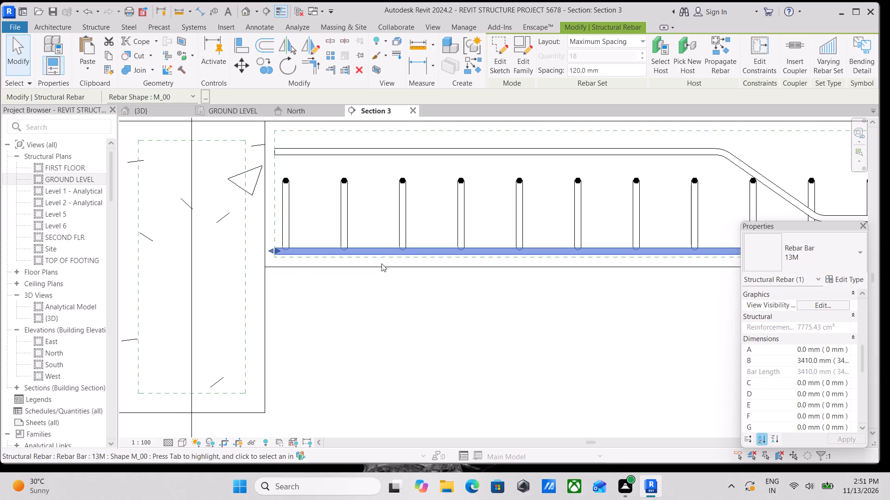
pyautogui.write('CO')
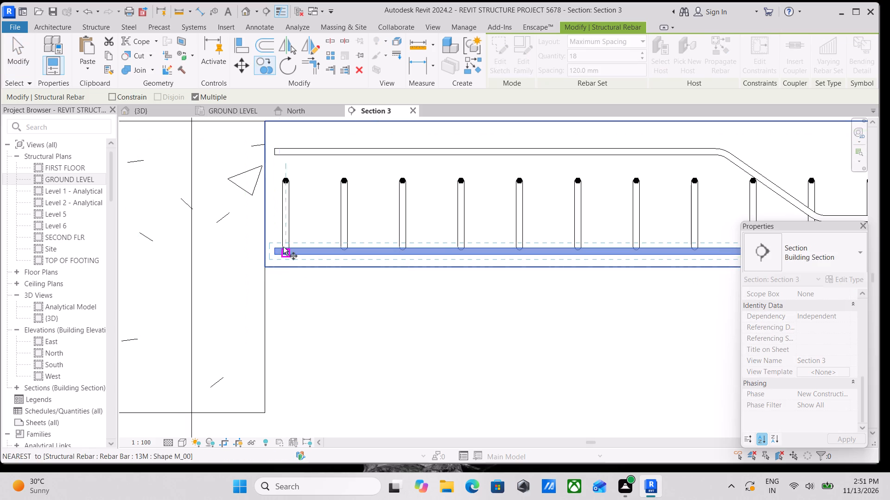
pyautogui.scroll(2, 283, 244)
pyautogui.click(271, 253)
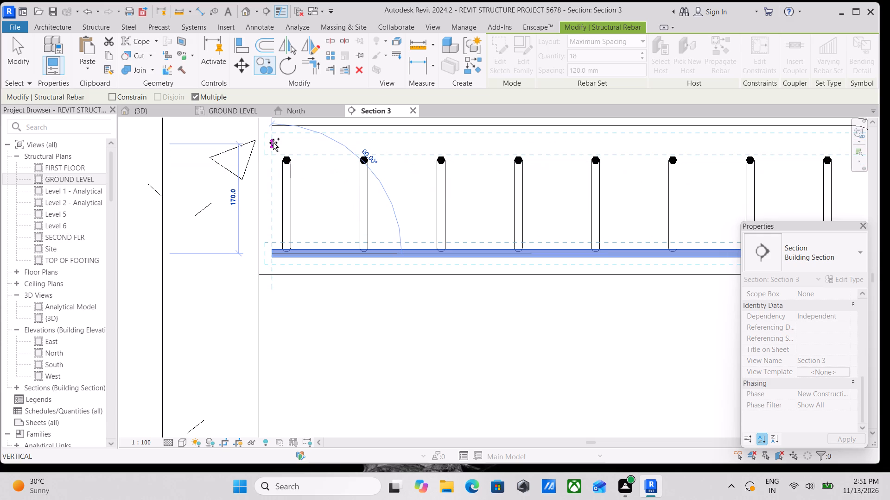
pyautogui.click(273, 143)
pyautogui.scroll(-2, 273, 143)
pyautogui.moveTo(292, 170); pyautogui.dragTo(195, 214, button='middle')
pyautogui.scroll(-4, 195, 214)
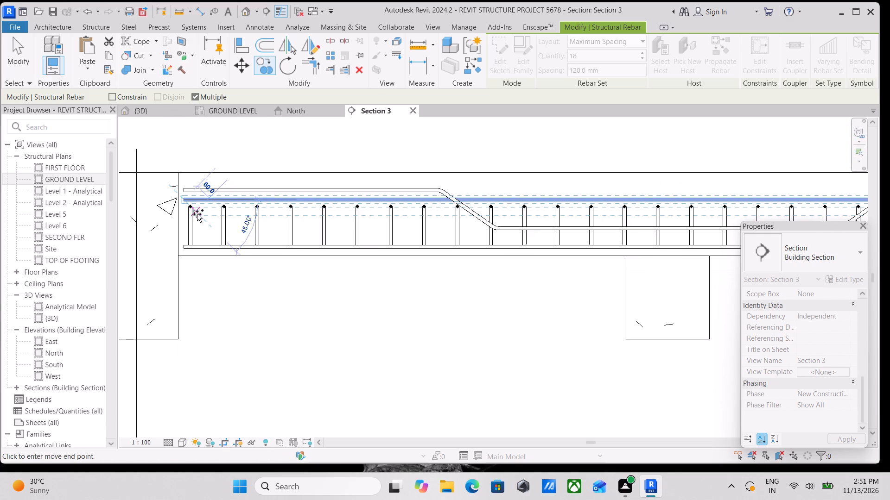
pyautogui.press('Escape')
pyautogui.press('Escape')
pyautogui.scroll(3, 342, 205)
pyautogui.press('Escape')
# Check the view visibility states of the copied upper straight bar set.
pyautogui.scroll(-1, 342, 205)
pyautogui.moveTo(342, 205); pyautogui.dragTo(303, 213, button='middle')
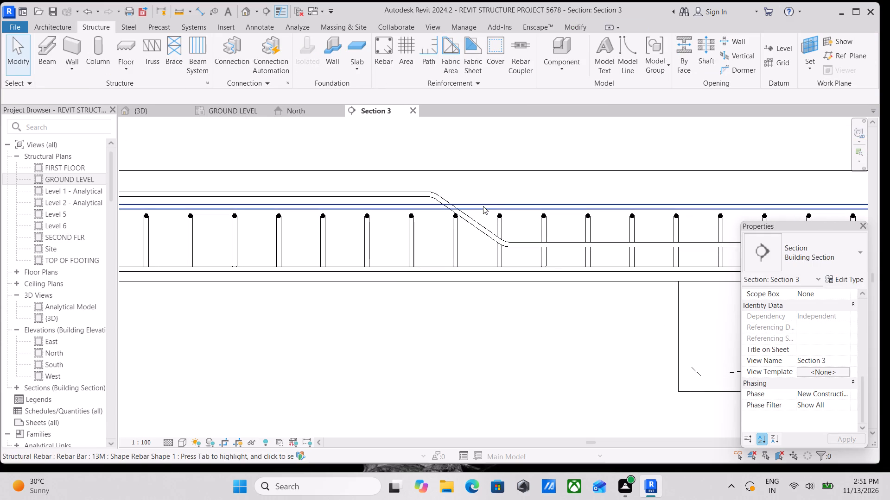
pyautogui.click(536, 204)
pyautogui.click(810, 303)
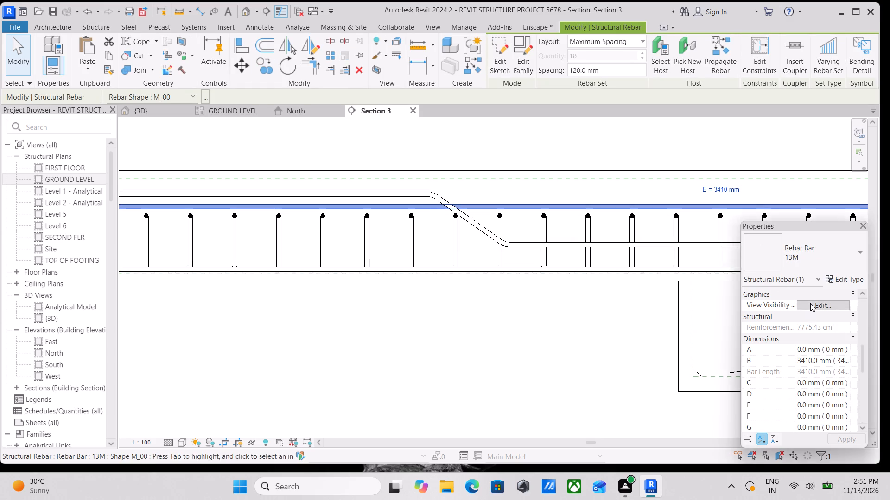
pyautogui.click(396, 333)
pyautogui.press('Escape')
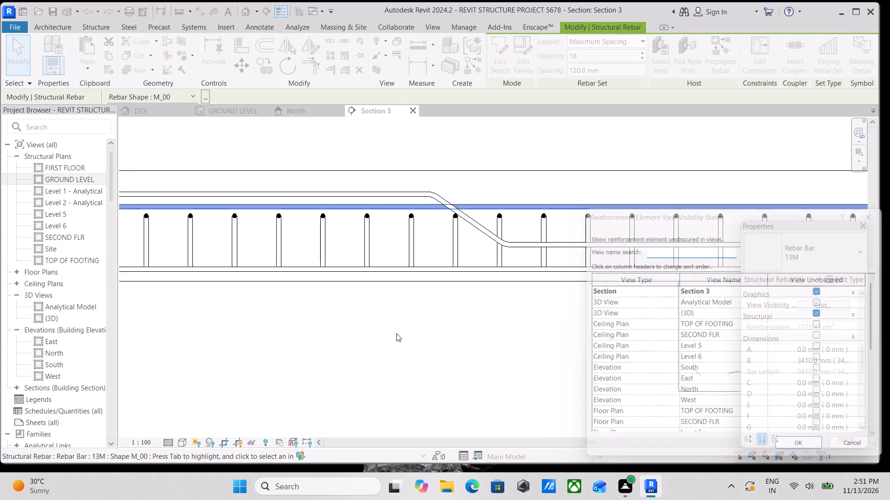
pyautogui.scroll(-3, 539, 287)
pyautogui.press('Escape')
# Review the slab's straight, cranked and transverse bars along Section 3 and from several angles in the 3D view.
pyautogui.scroll(-3, 539, 287)
pyautogui.moveTo(539, 287); pyautogui.dragTo(497, 313, button='middle')
pyautogui.keyDown('shift'); pyautogui.middleClick(550, 305); pyautogui.keyUp('shift')
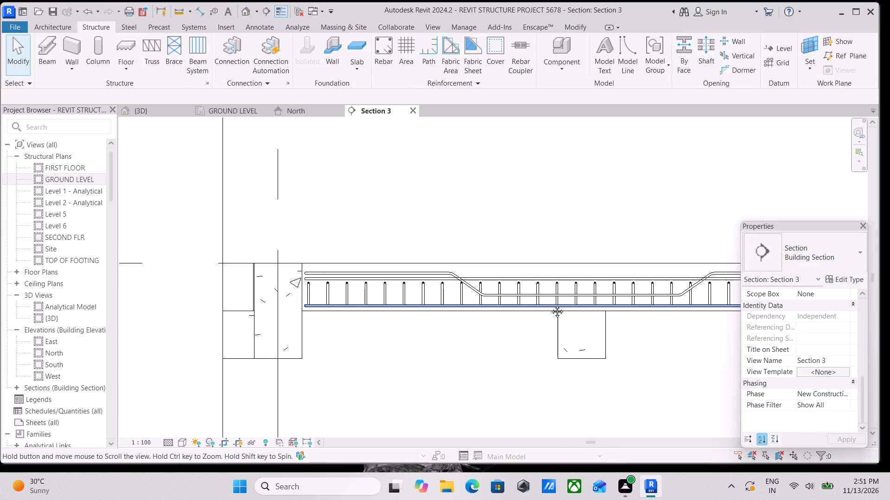
pyautogui.keyDown('shift'); pyautogui.moveTo(545, 312); pyautogui.dragTo(509, 318, button='middle'); pyautogui.keyUp('shift')
pyautogui.keyDown('shift'); pyautogui.scroll(1, 515, 317); pyautogui.keyUp('shift')
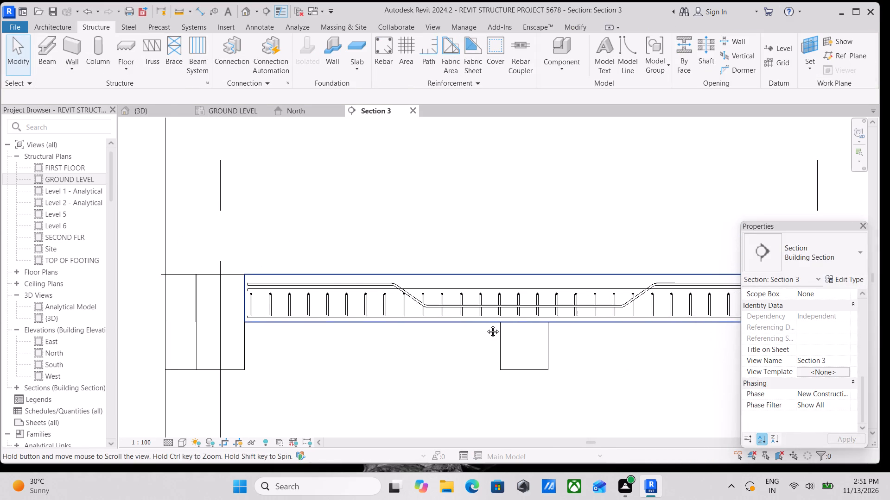
pyautogui.click(151, 105)
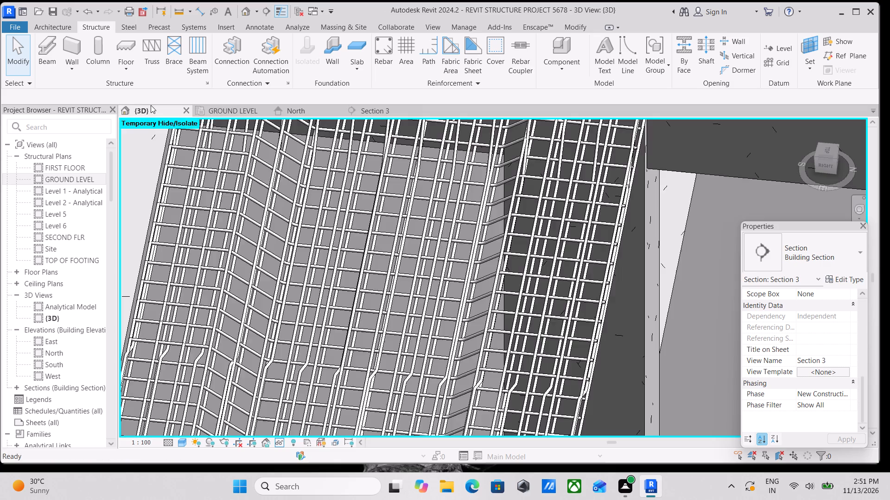
pyautogui.scroll(-3, 435, 246)
pyautogui.scroll(-4, 475, 266)
pyautogui.scroll(-2, 509, 306)
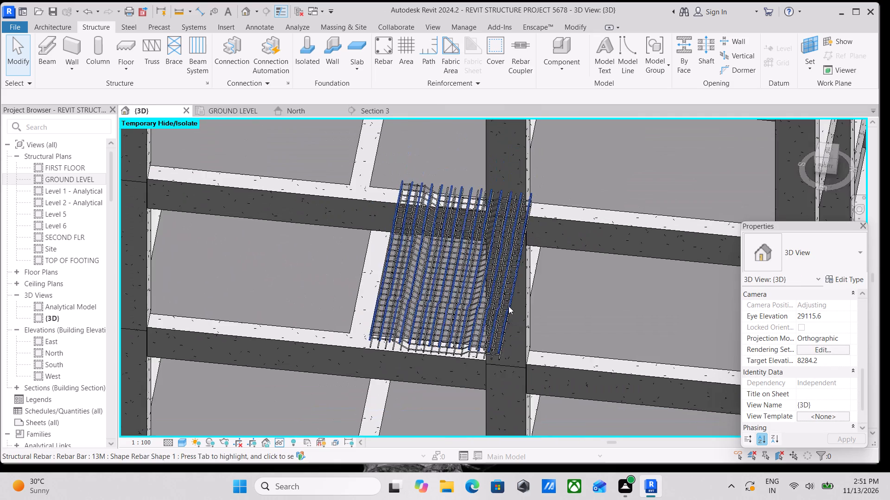
pyautogui.keyDown('shift'); pyautogui.moveTo(509, 306); pyautogui.dragTo(585, 285, button='middle'); pyautogui.keyUp('shift')
pyautogui.scroll(-3, 585, 285)
pyautogui.moveTo(585, 285); pyautogui.dragTo(434, 320, button='middle')
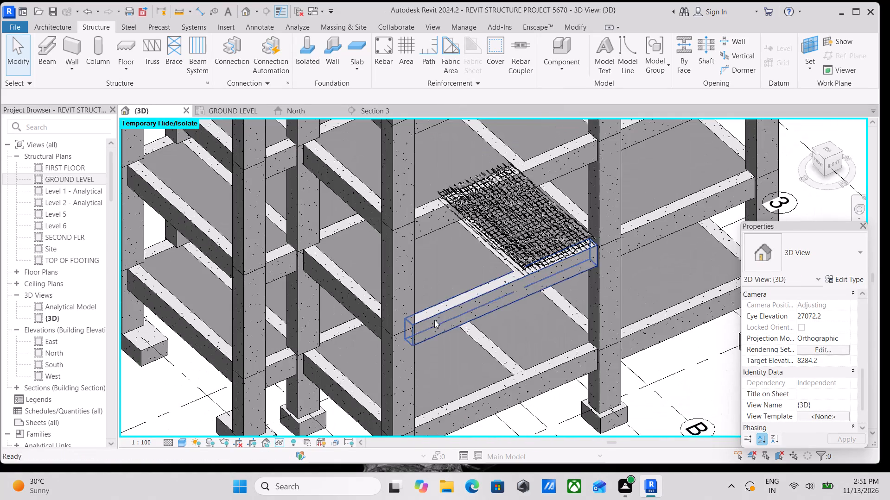
pyautogui.scroll(2, 582, 248)
pyautogui.moveTo(584, 246); pyautogui.dragTo(548, 316, button='middle')
pyautogui.scroll(1, 548, 316)
pyautogui.scroll(3, 529, 250)
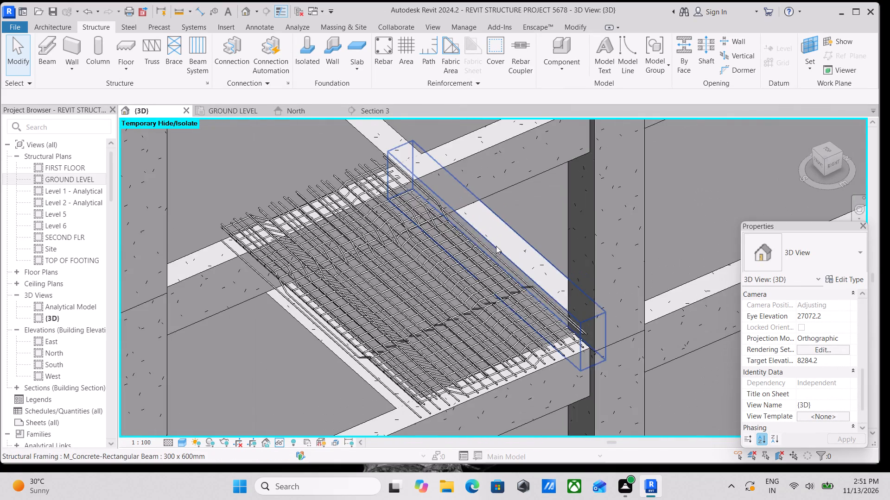
pyautogui.moveTo(468, 243); pyautogui.dragTo(461, 276, button='middle')
pyautogui.scroll(-3, 461, 276)
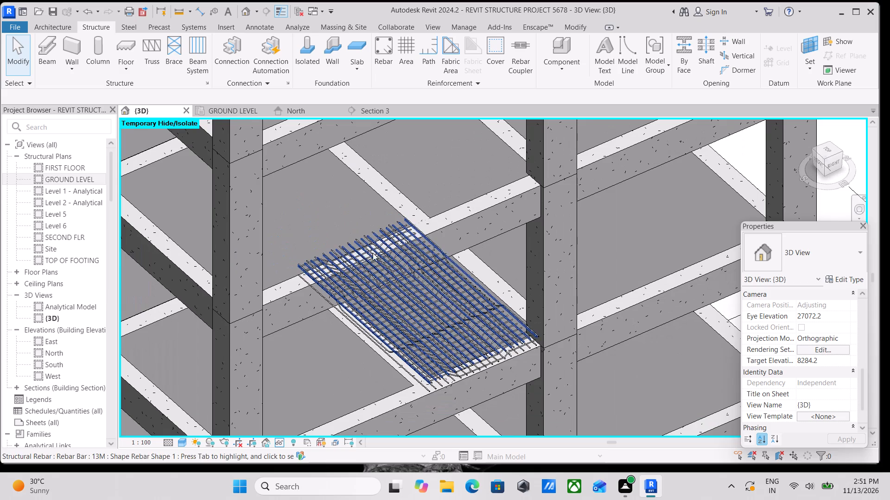
pyautogui.keyDown('shift'); pyautogui.moveTo(440, 306); pyautogui.dragTo(521, 292, button='middle'); pyautogui.keyUp('shift')
pyautogui.scroll(-3, 521, 292)
pyautogui.keyDown('shift'); pyautogui.moveTo(521, 292); pyautogui.dragTo(498, 175, button='middle'); pyautogui.keyUp('shift')
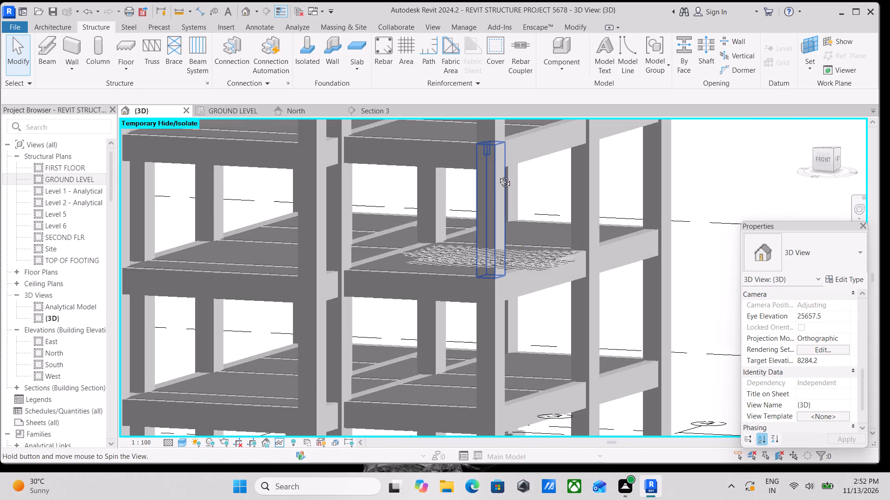
pyautogui.keyDown('shift'); pyautogui.moveTo(498, 175); pyautogui.dragTo(421, 282, button='middle'); pyautogui.keyUp('shift')
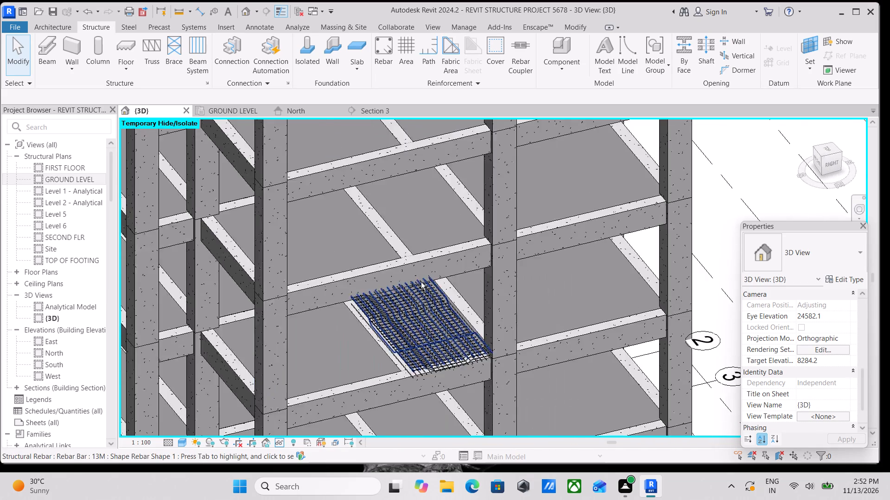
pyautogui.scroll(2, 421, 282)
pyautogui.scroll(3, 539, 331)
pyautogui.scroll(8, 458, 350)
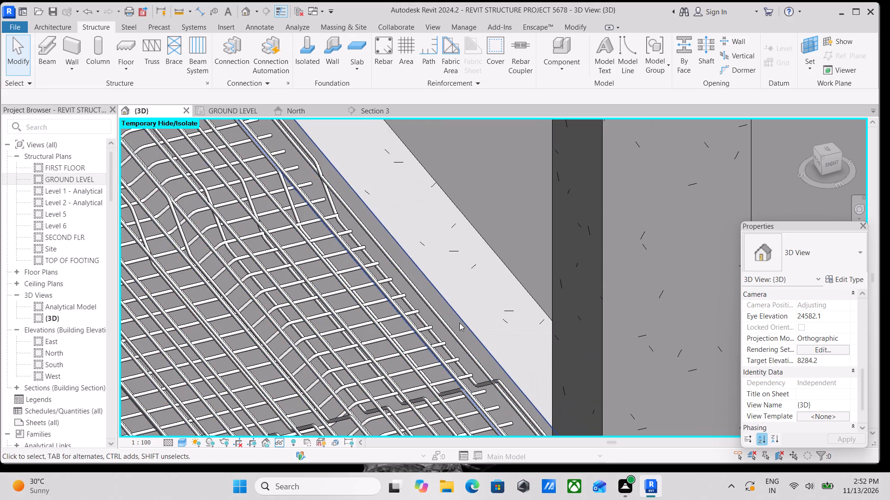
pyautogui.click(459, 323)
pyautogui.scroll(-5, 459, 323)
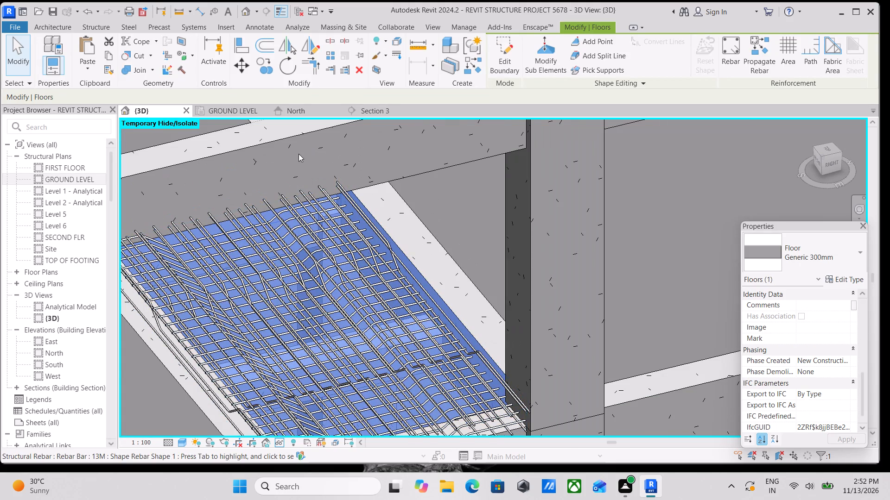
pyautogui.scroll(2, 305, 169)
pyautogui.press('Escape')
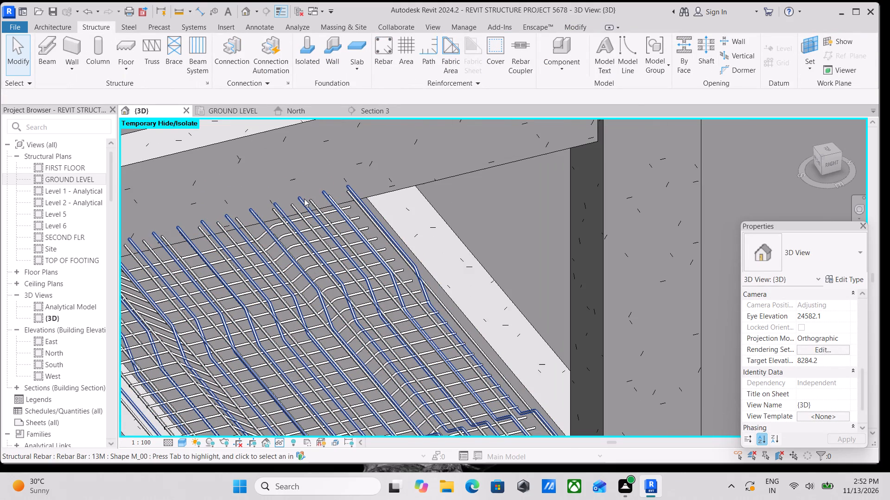
# From the top view, shorten the cranked bar set's end at the slab's outer edge to stop inside the slab, making segment E about 870 mm.
pyautogui.click(829, 147)
pyautogui.scroll(4, 571, 293)
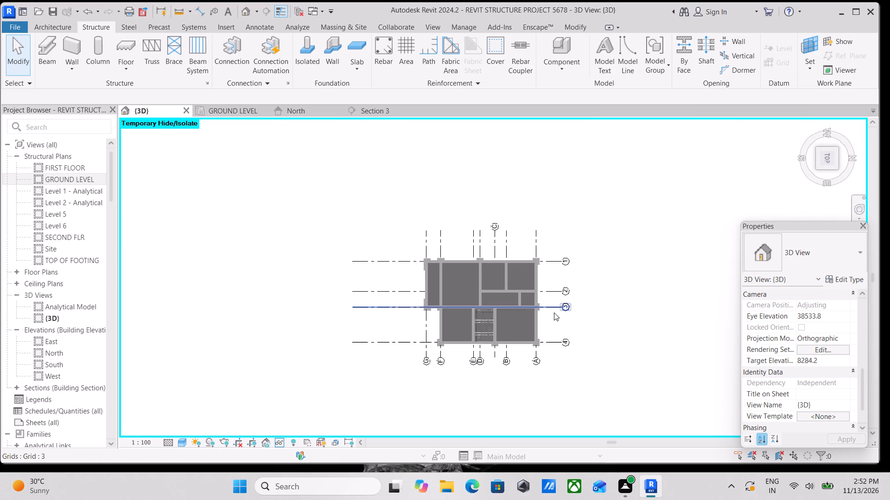
pyautogui.scroll(9, 472, 338)
pyautogui.scroll(12, 477, 252)
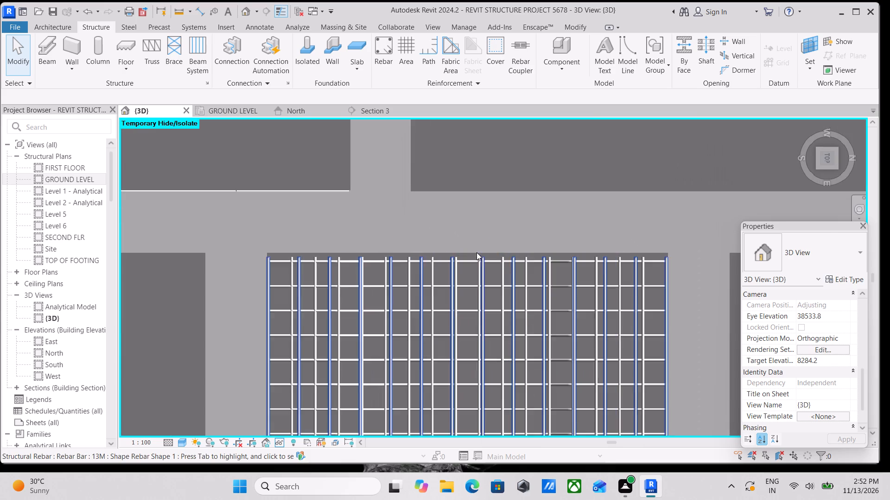
pyautogui.scroll(5, 477, 252)
pyautogui.scroll(-8, 540, 265)
pyautogui.moveTo(540, 265); pyautogui.dragTo(496, 169, button='middle')
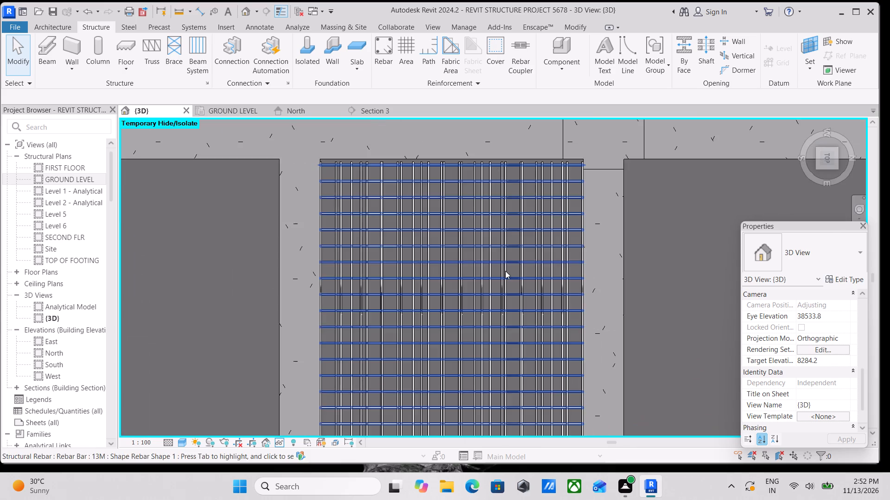
pyautogui.moveTo(506, 275); pyautogui.dragTo(453, 161, button='middle')
pyautogui.moveTo(470, 301); pyautogui.dragTo(471, 164, button='middle')
pyautogui.scroll(-1, 470, 326)
pyautogui.moveTo(470, 327); pyautogui.dragTo(465, 244, button='middle')
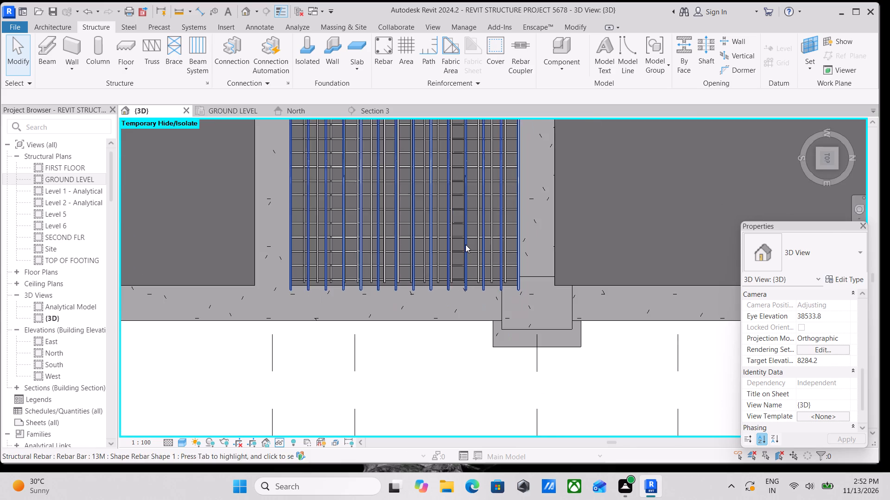
pyautogui.scroll(4, 354, 277)
pyautogui.scroll(3, 316, 313)
pyautogui.click(301, 272)
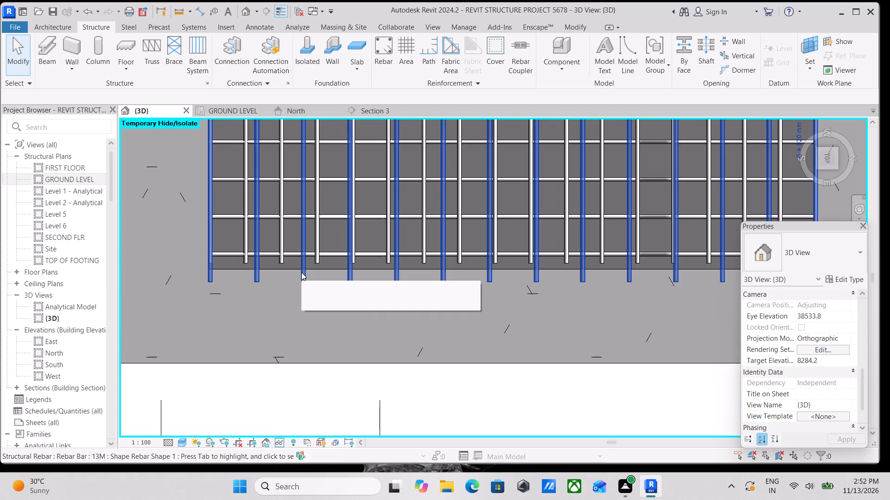
pyautogui.scroll(2, 301, 272)
pyautogui.scroll(-3, 300, 287)
pyautogui.scroll(-2, 361, 277)
pyautogui.moveTo(361, 277); pyautogui.dragTo(330, 258, button='middle')
pyautogui.scroll(5, 628, 274)
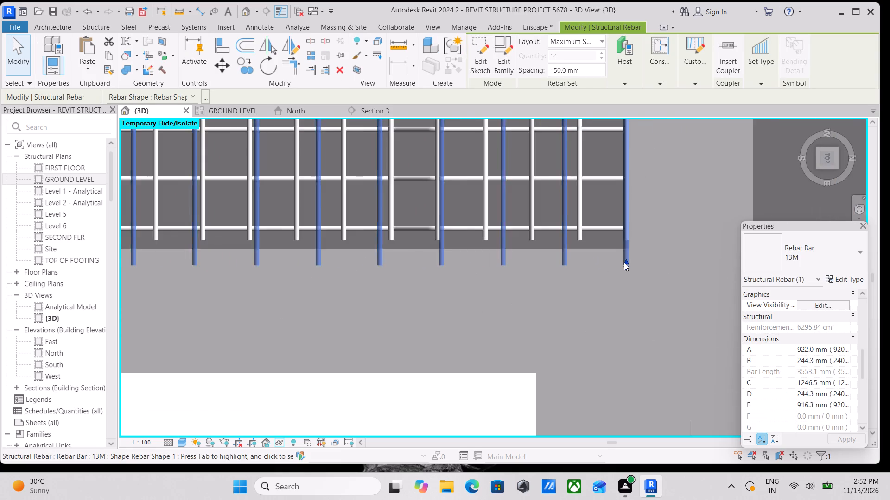
pyautogui.scroll(4, 624, 262)
pyautogui.moveTo(628, 263); pyautogui.dragTo(625, 236)
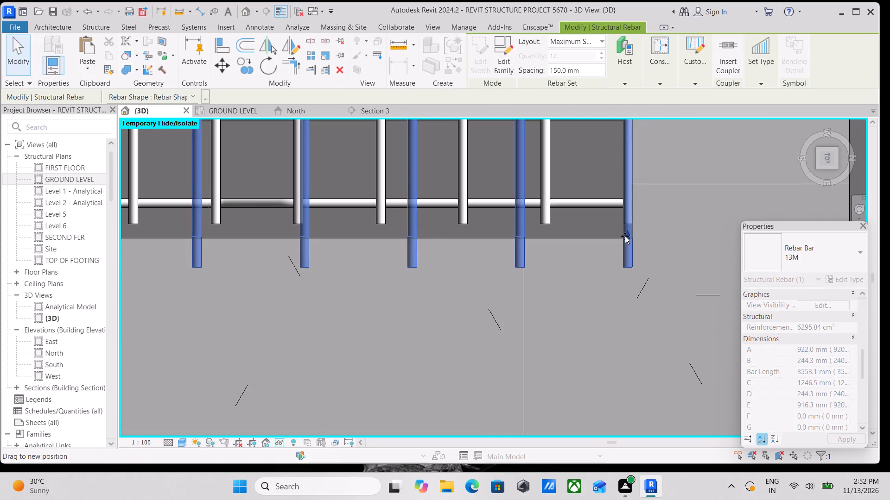
pyautogui.moveTo(625, 236); pyautogui.dragTo(625, 234)
# Examine the shortened cranked bar ends along the slab's outer edge in the top view.
pyautogui.scroll(-3, 625, 234)
pyautogui.scroll(-2, 583, 243)
pyautogui.moveTo(526, 249); pyautogui.dragTo(614, 314, button='middle')
pyautogui.scroll(5, 710, 307)
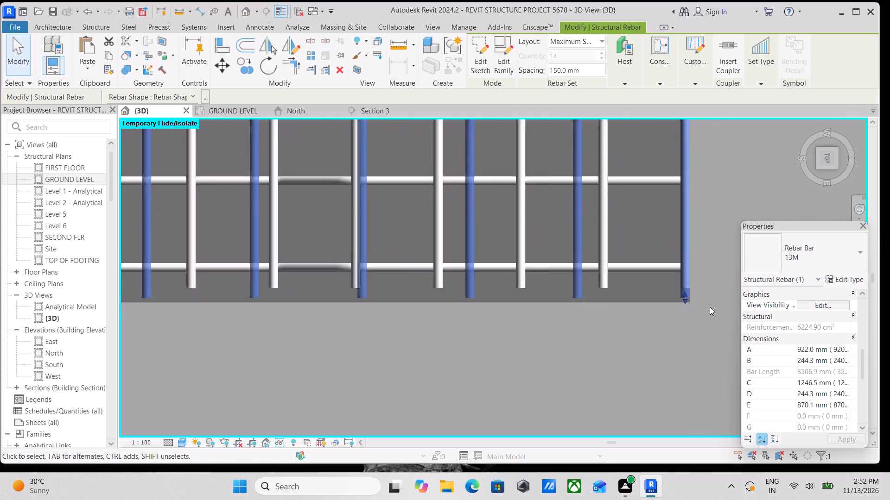
pyautogui.scroll(3, 710, 307)
pyautogui.moveTo(671, 291); pyautogui.dragTo(691, 334, button='middle')
pyautogui.scroll(-3, 521, 310)
pyautogui.moveTo(521, 310); pyautogui.dragTo(556, 340, button='middle')
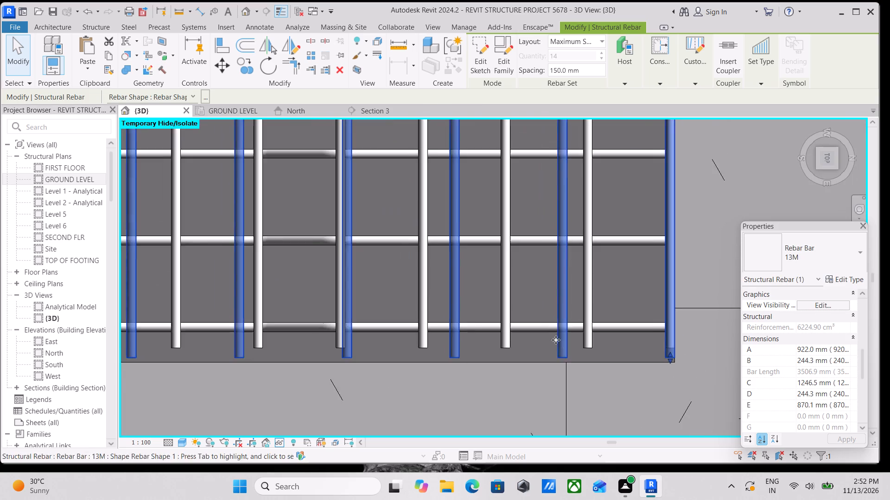
pyautogui.scroll(-4, 396, 299)
pyautogui.moveTo(396, 299); pyautogui.dragTo(436, 326, button='middle')
pyautogui.scroll(-7, 405, 307)
pyautogui.moveTo(415, 314); pyautogui.dragTo(499, 353, button='middle')
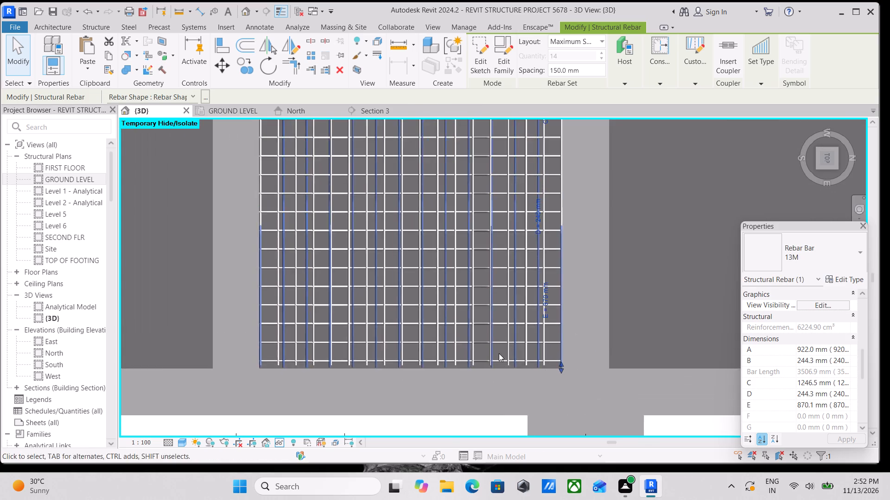
pyautogui.moveTo(288, 306); pyautogui.dragTo(350, 335, button='middle')
pyautogui.moveTo(359, 364); pyautogui.dragTo(385, 292, button='middle')
pyautogui.scroll(2, 368, 303)
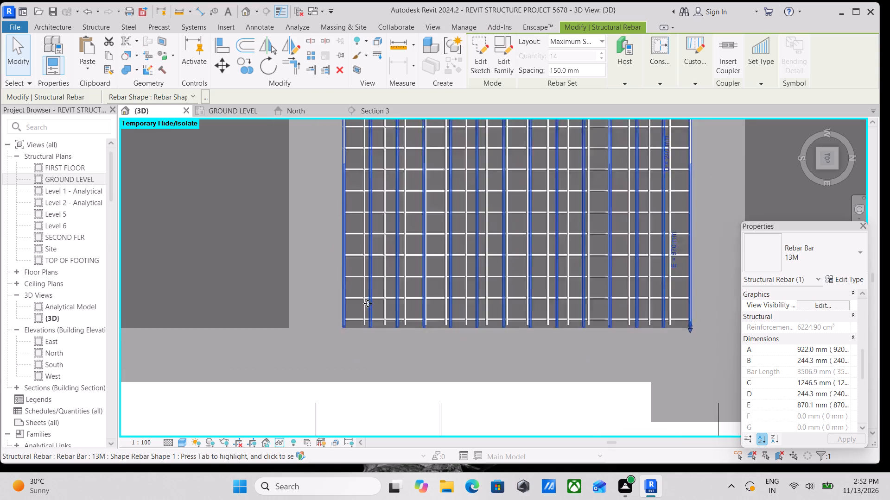
pyautogui.scroll(3, 368, 303)
# Inspect the straight bar set's ends and dimensions at the slab's outer edge and corner.
pyautogui.click(357, 314)
pyautogui.moveTo(357, 314); pyautogui.dragTo(338, 291, button='middle')
pyautogui.scroll(3, 360, 315)
pyautogui.scroll(-2, 362, 317)
pyautogui.moveTo(362, 317); pyautogui.dragTo(97, 238, button='middle')
pyautogui.scroll(1, 97, 238)
pyautogui.scroll(-1, 345, 240)
pyautogui.moveTo(355, 240); pyautogui.dragTo(199, 246, button='middle')
pyautogui.scroll(2, 562, 239)
pyautogui.scroll(1, 476, 237)
pyautogui.click(476, 237)
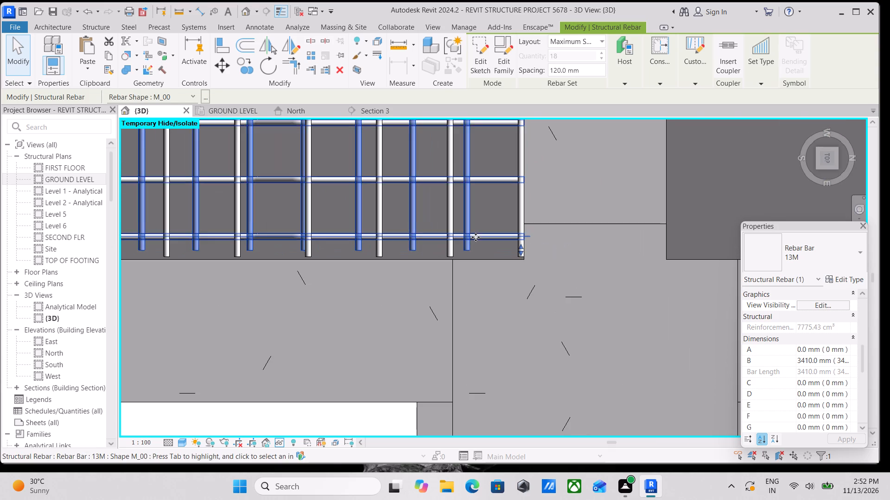
pyautogui.scroll(-2, 422, 236)
pyautogui.moveTo(422, 236); pyautogui.dragTo(574, 269, button='middle')
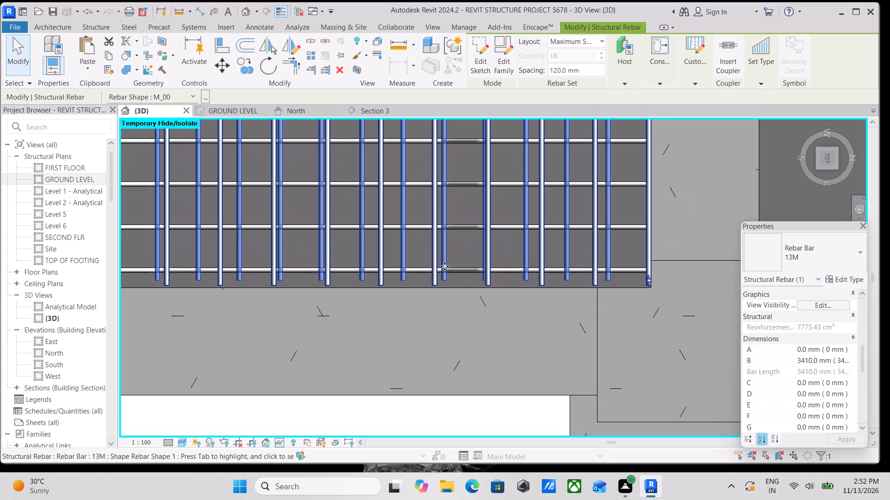
# Select the transverse bar set and check its bar ends and extent against the slab edges in the top view.
pyautogui.click(446, 269)
pyautogui.moveTo(338, 275); pyautogui.dragTo(439, 277, button='middle')
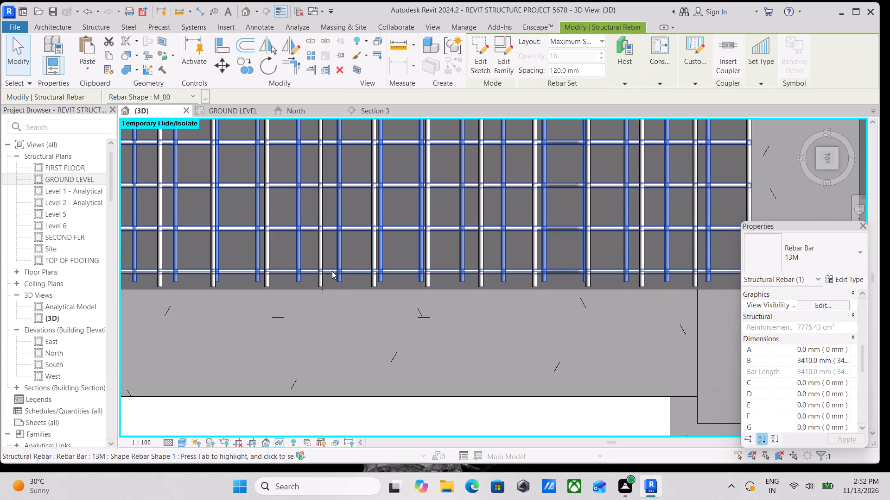
pyautogui.click(360, 275)
pyautogui.scroll(-2, 360, 275)
pyautogui.moveTo(360, 275); pyautogui.dragTo(464, 269, button='middle')
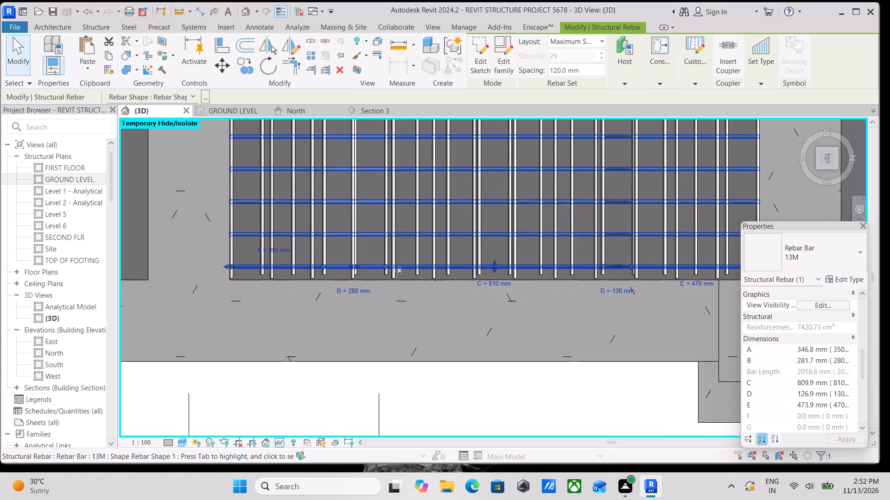
pyautogui.moveTo(318, 267); pyautogui.dragTo(420, 291, button='middle')
pyautogui.scroll(-2, 420, 291)
pyautogui.scroll(4, 420, 291)
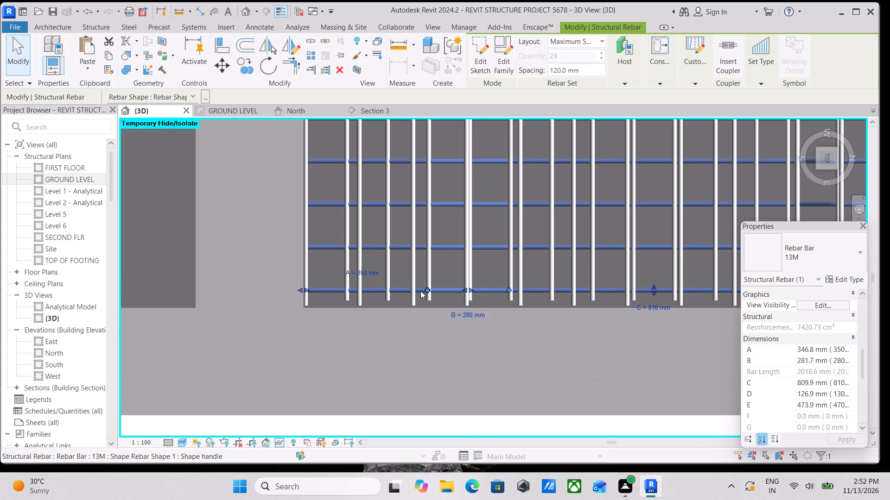
pyautogui.scroll(7, 313, 286)
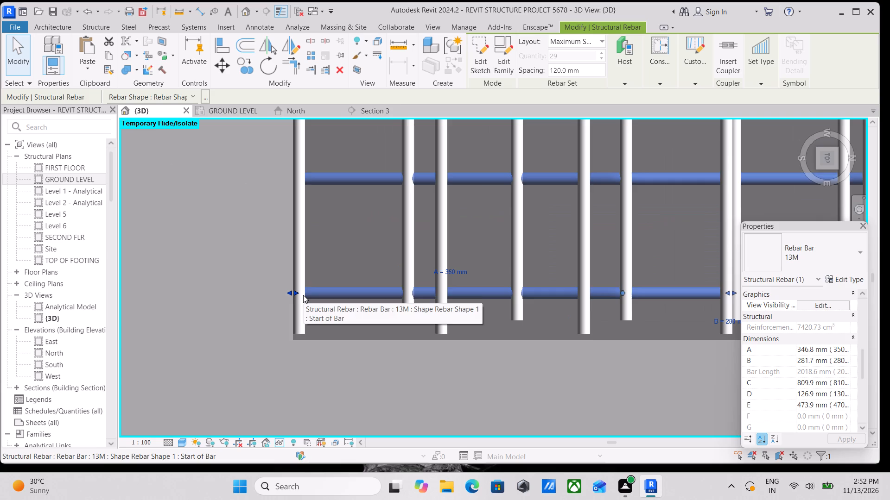
pyautogui.scroll(-1, 355, 269)
pyautogui.scroll(-8, 305, 281)
pyautogui.moveTo(319, 272); pyautogui.dragTo(263, 325, button='middle')
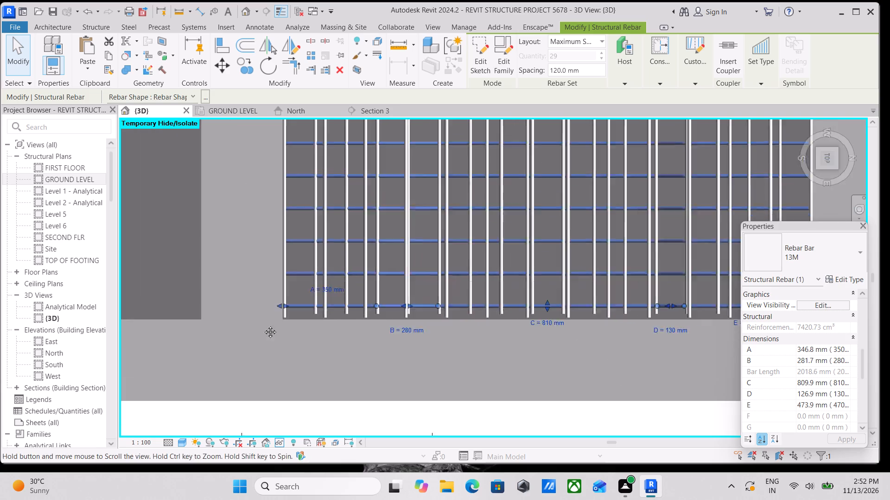
pyautogui.moveTo(263, 325); pyautogui.dragTo(261, 327, button='middle')
pyautogui.scroll(1, 261, 327)
pyautogui.scroll(-5, 316, 243)
pyautogui.moveTo(316, 243); pyautogui.dragTo(296, 333, button='middle')
pyautogui.scroll(-3, 332, 257)
pyautogui.moveTo(332, 257); pyautogui.dragTo(312, 349, button='middle')
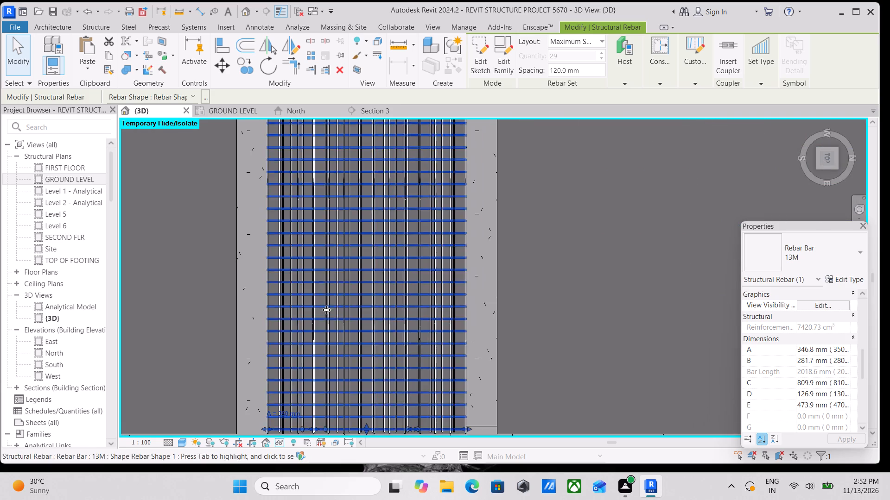
pyautogui.moveTo(332, 295); pyautogui.dragTo(319, 380, button='middle')
pyautogui.scroll(-3, 346, 274)
pyautogui.scroll(10, 383, 202)
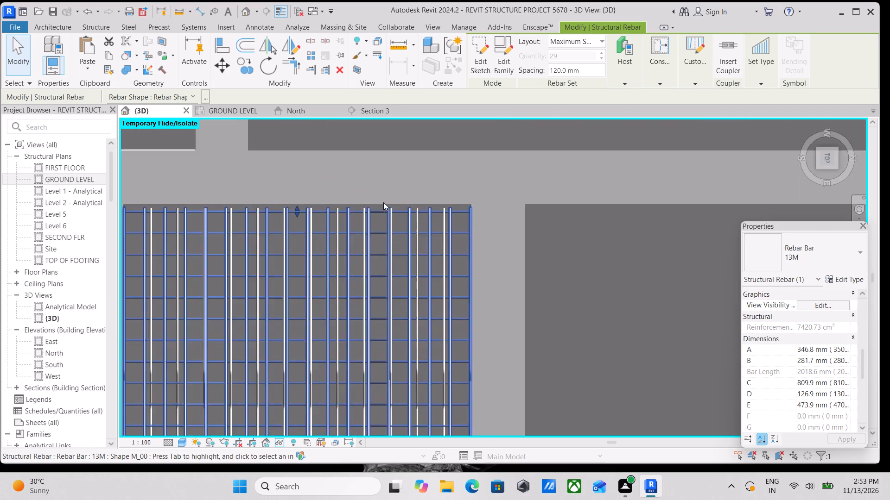
pyautogui.scroll(4, 383, 202)
pyautogui.scroll(-16, 383, 202)
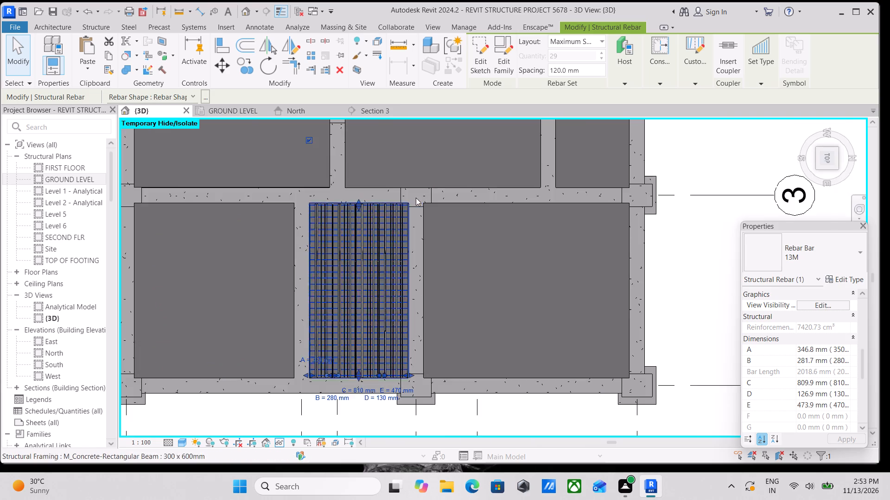
pyautogui.scroll(14, 417, 198)
pyautogui.scroll(4, 341, 247)
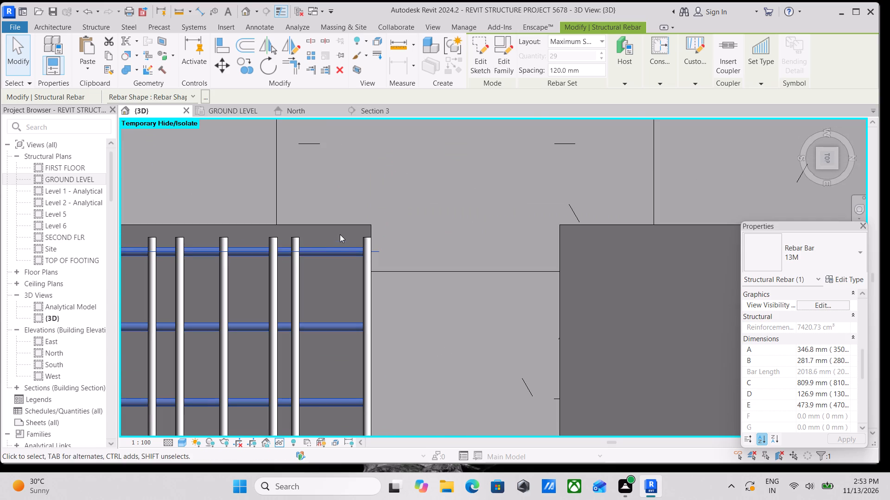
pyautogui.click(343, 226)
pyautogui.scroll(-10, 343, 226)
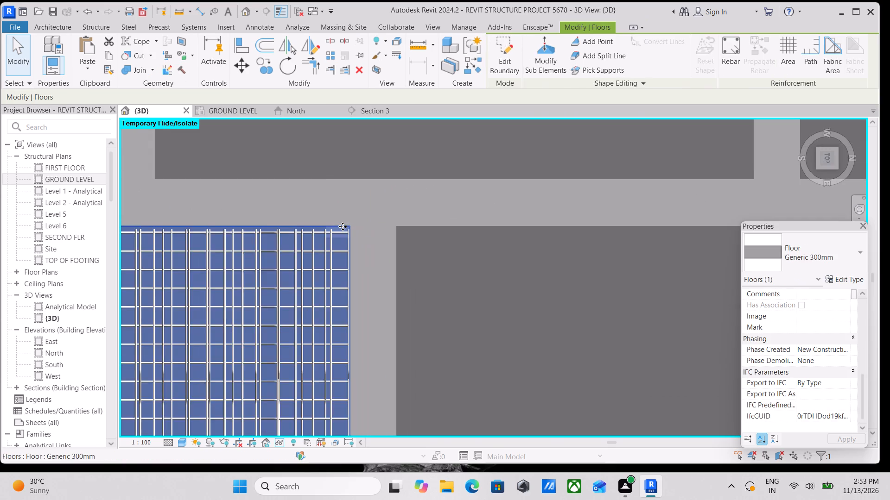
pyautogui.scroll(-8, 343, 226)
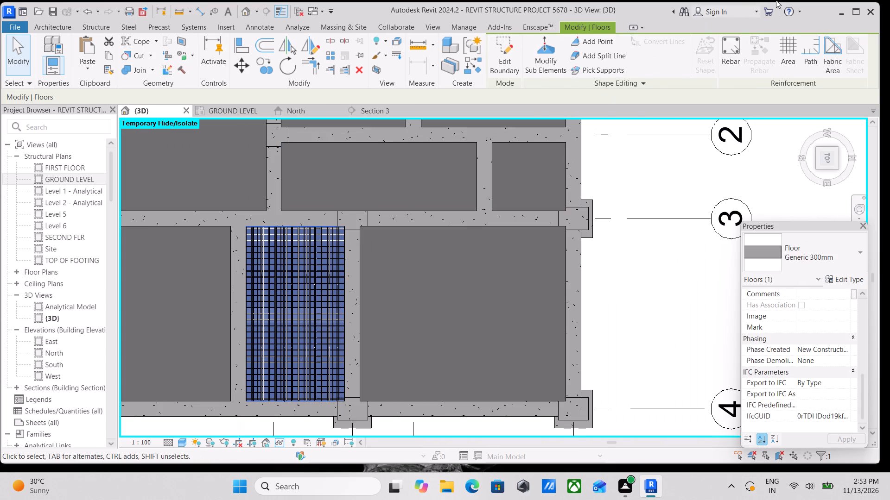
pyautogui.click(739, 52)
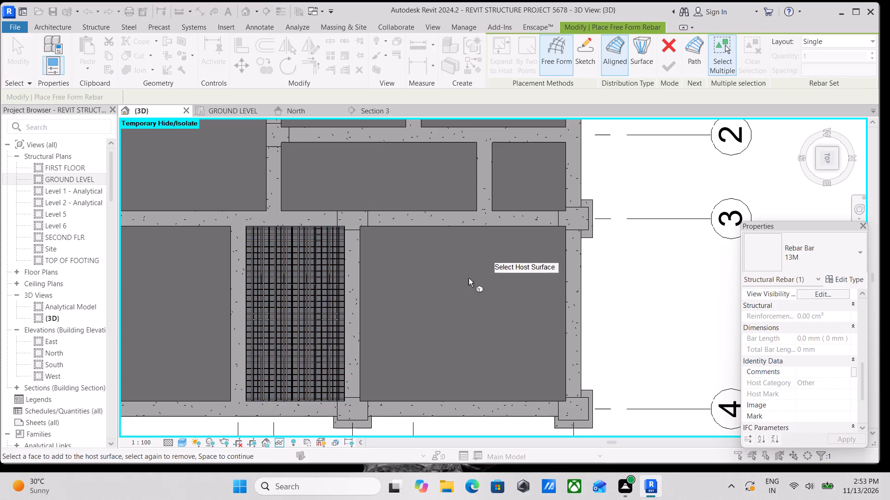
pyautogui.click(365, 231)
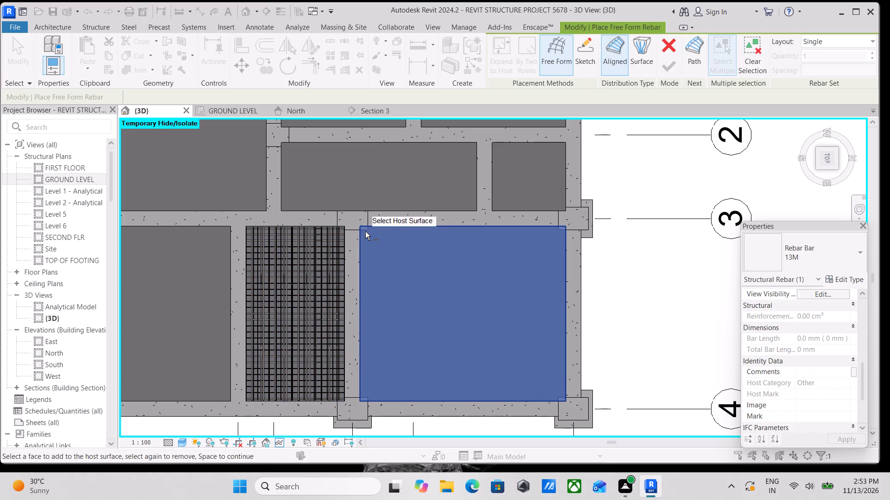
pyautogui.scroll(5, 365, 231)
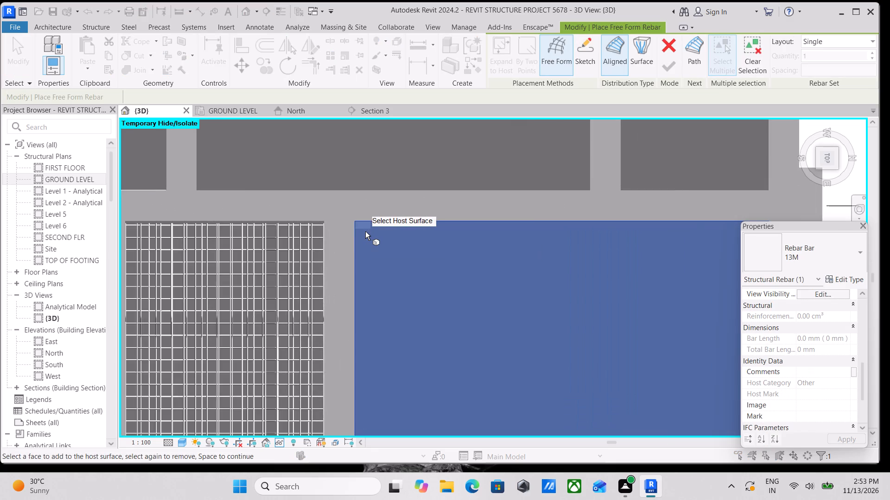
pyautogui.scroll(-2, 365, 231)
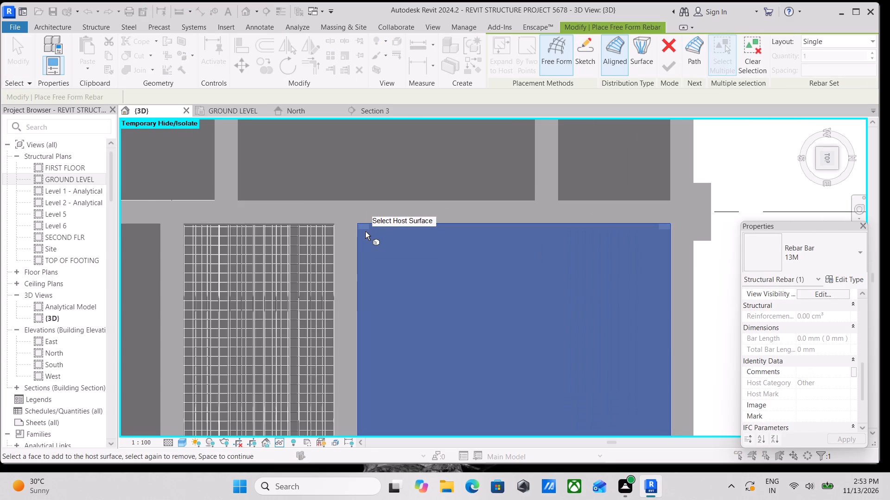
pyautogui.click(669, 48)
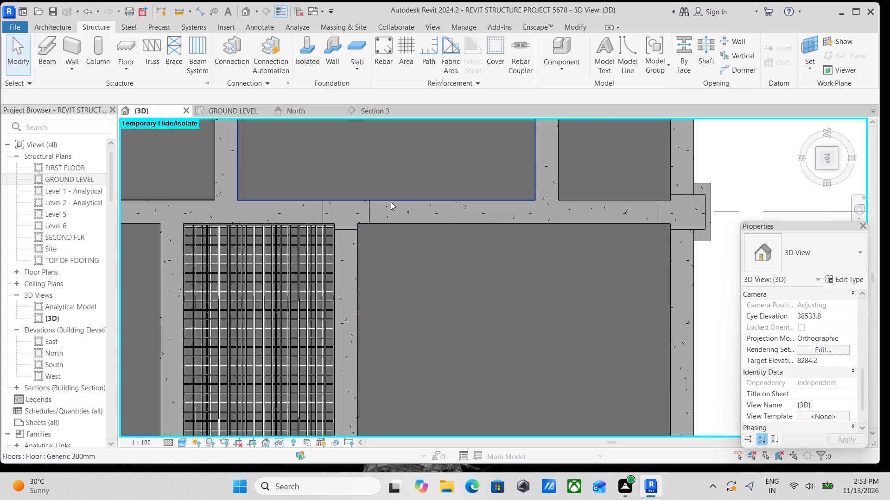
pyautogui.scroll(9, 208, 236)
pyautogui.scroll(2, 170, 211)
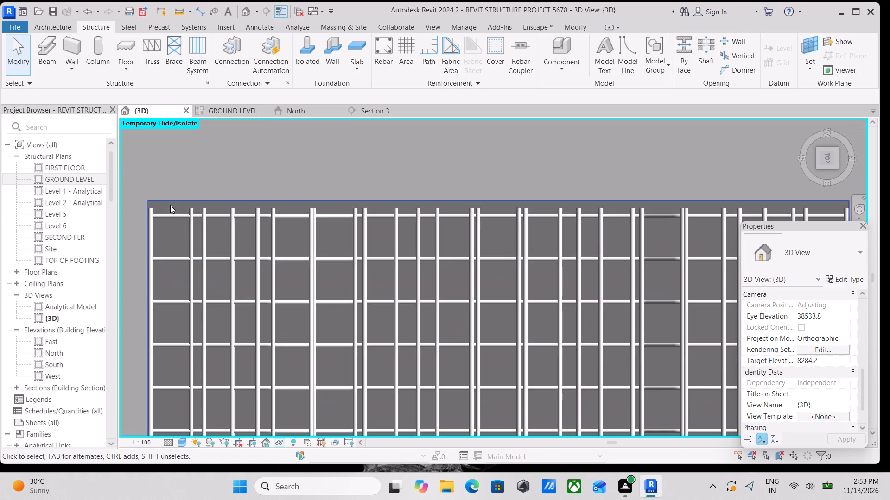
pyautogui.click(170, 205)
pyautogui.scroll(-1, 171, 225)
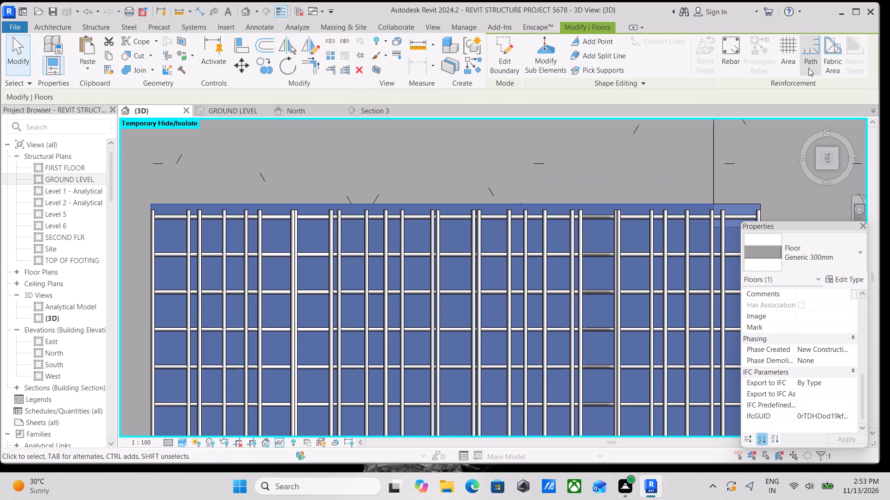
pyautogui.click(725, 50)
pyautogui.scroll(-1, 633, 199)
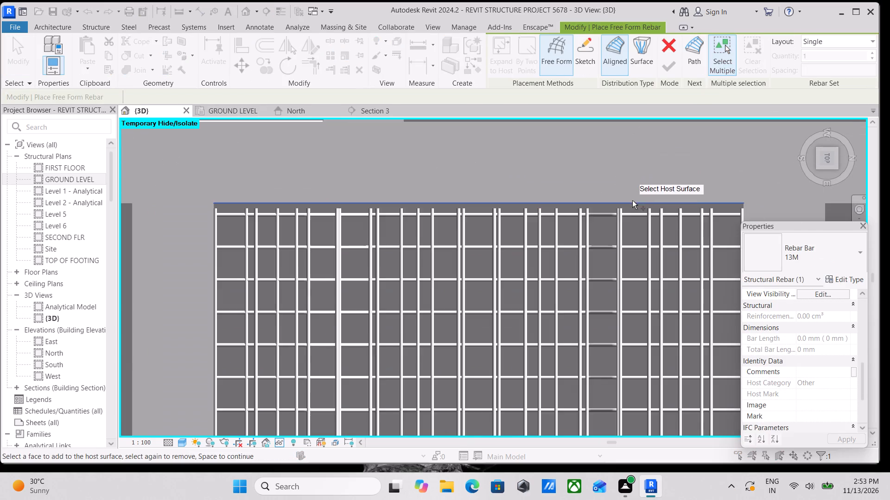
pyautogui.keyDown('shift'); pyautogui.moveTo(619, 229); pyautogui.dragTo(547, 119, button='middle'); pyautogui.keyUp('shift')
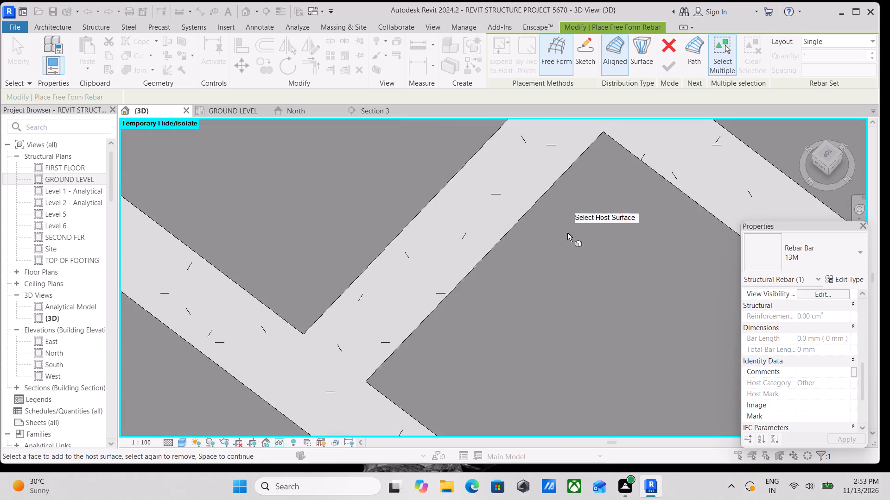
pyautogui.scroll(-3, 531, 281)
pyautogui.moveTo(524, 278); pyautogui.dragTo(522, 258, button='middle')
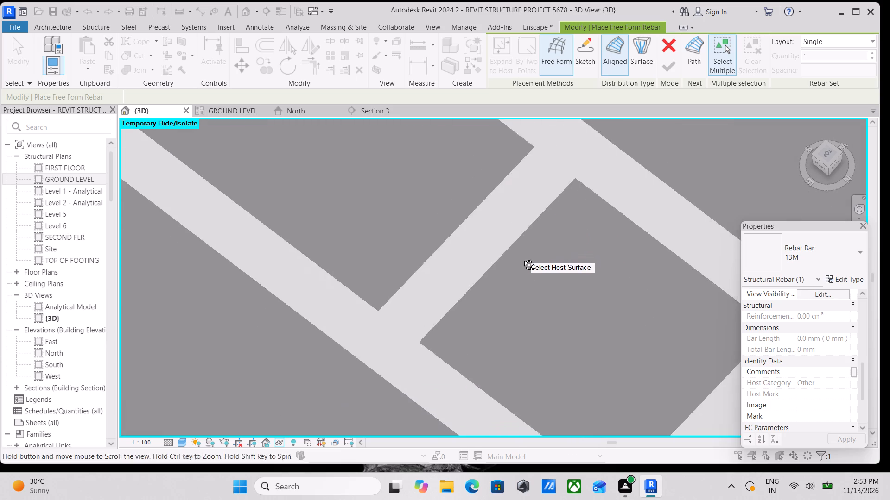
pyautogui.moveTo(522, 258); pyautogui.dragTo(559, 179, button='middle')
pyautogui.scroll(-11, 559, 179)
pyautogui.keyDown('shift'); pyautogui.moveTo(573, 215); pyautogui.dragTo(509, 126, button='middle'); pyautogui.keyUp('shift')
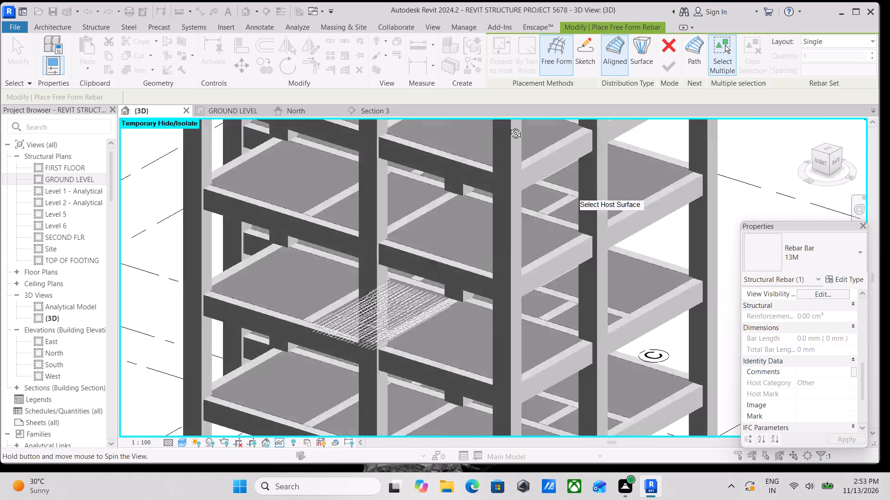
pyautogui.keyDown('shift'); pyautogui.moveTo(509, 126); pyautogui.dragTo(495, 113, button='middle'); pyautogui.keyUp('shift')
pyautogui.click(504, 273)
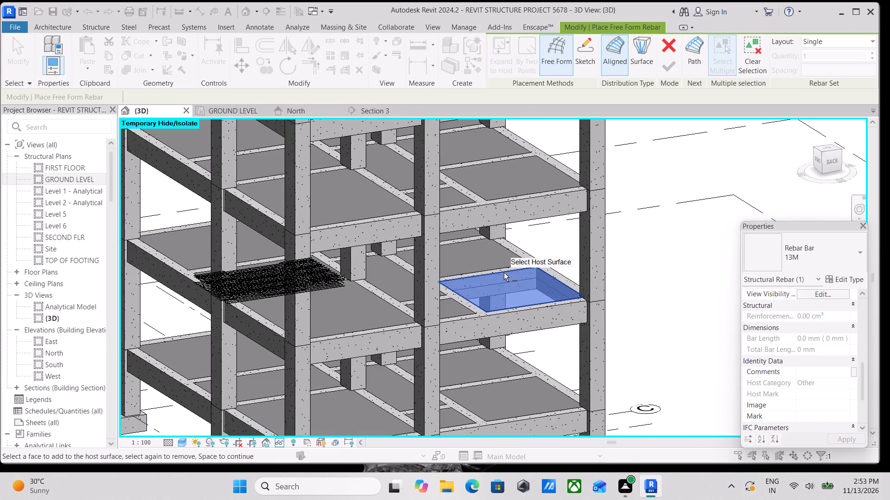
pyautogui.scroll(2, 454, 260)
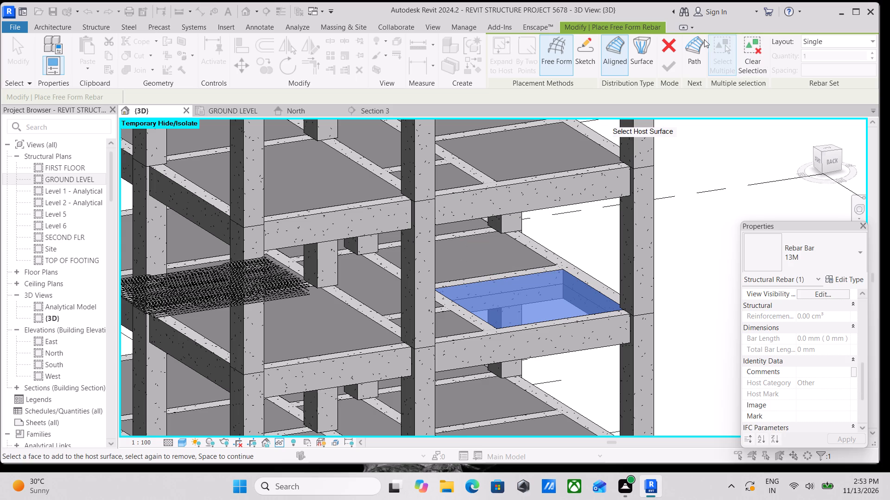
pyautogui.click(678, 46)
# Propagate the reinforced slab panel's rebar with Align By Host, picking the adjacent panel towards grid A as the first destination.
pyautogui.moveTo(334, 223); pyautogui.dragTo(515, 308, button='middle')
pyautogui.scroll(-1, 515, 308)
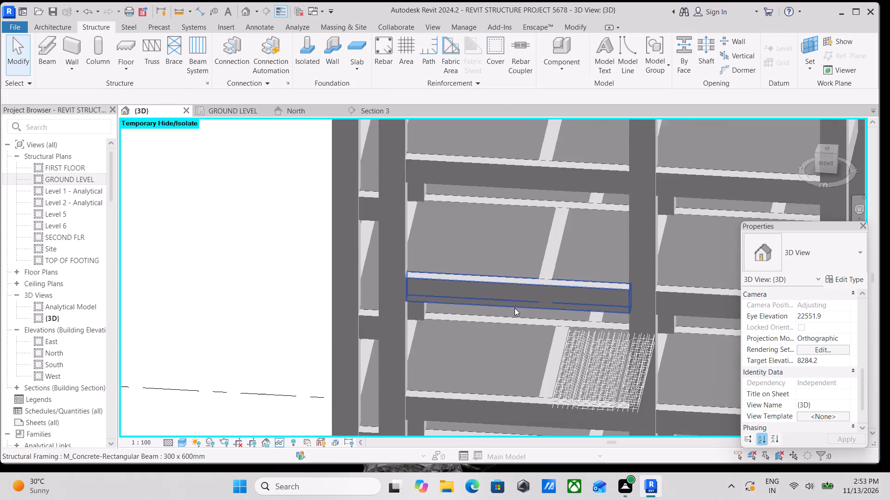
pyautogui.moveTo(514, 307); pyautogui.dragTo(407, 156, button='middle')
pyautogui.keyDown('shift'); pyautogui.moveTo(461, 224); pyautogui.dragTo(427, 205, button='middle'); pyautogui.keyUp('shift')
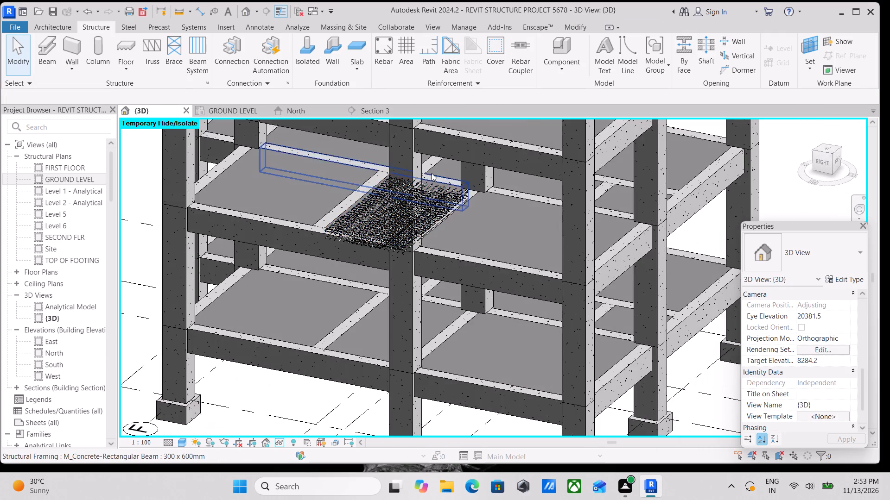
pyautogui.scroll(3, 432, 173)
pyautogui.scroll(7, 363, 203)
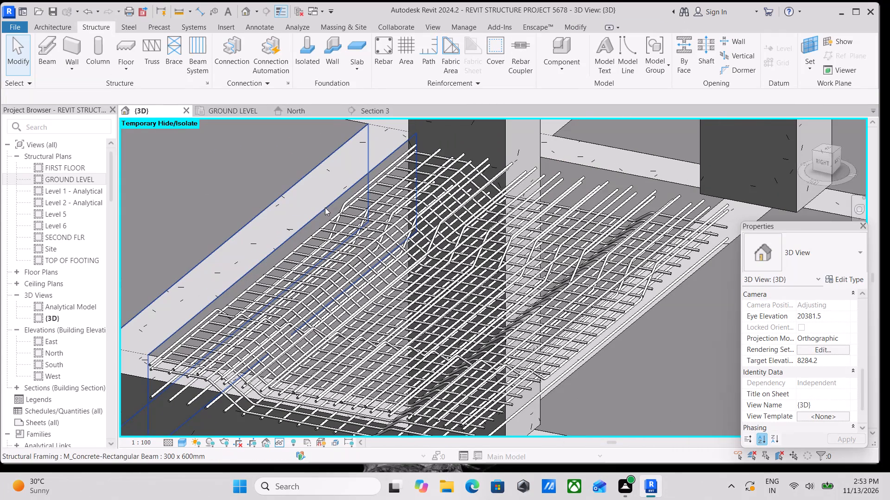
pyautogui.click(609, 174)
pyautogui.scroll(-4, 609, 174)
pyautogui.moveTo(609, 174); pyautogui.dragTo(589, 157, button='middle')
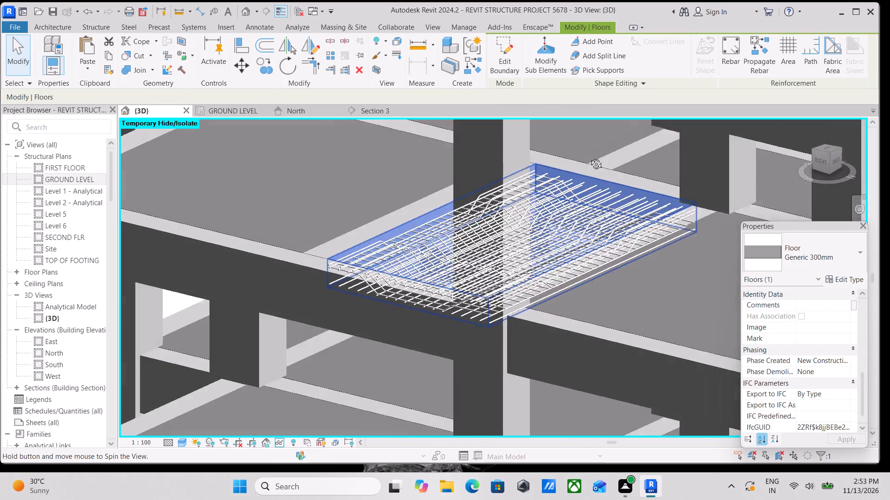
pyautogui.moveTo(589, 157); pyautogui.dragTo(581, 174, button='middle')
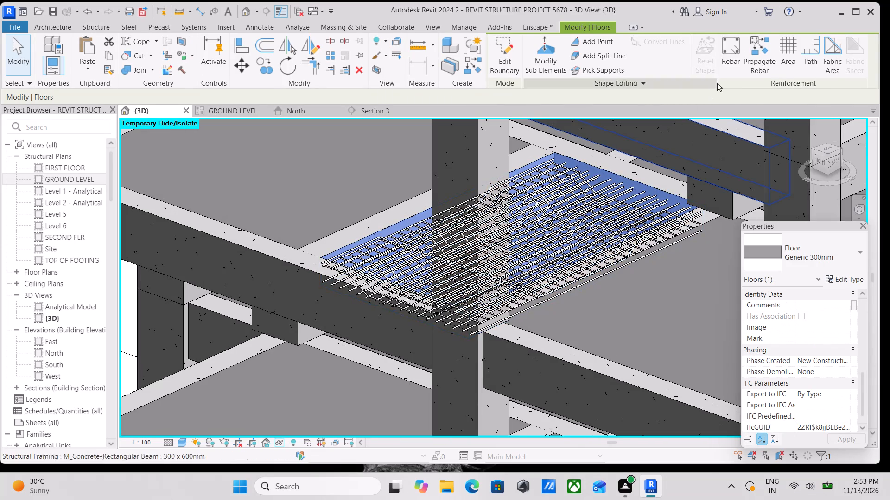
pyautogui.click(749, 44)
pyautogui.moveTo(549, 246); pyautogui.dragTo(508, 183, button='middle')
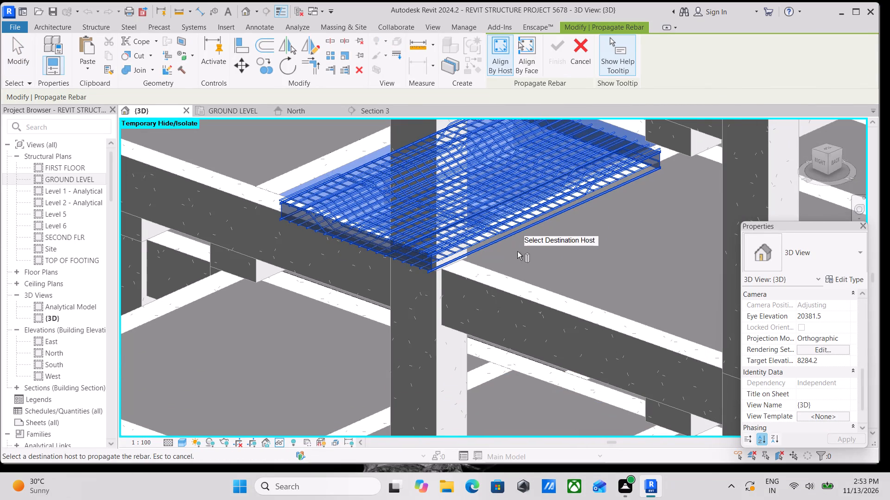
pyautogui.click(532, 224)
# Add the neighbouring panel towards grids F and G and a large panel in the opposite row as rebar propagation destinations.
pyautogui.scroll(-5, 532, 224)
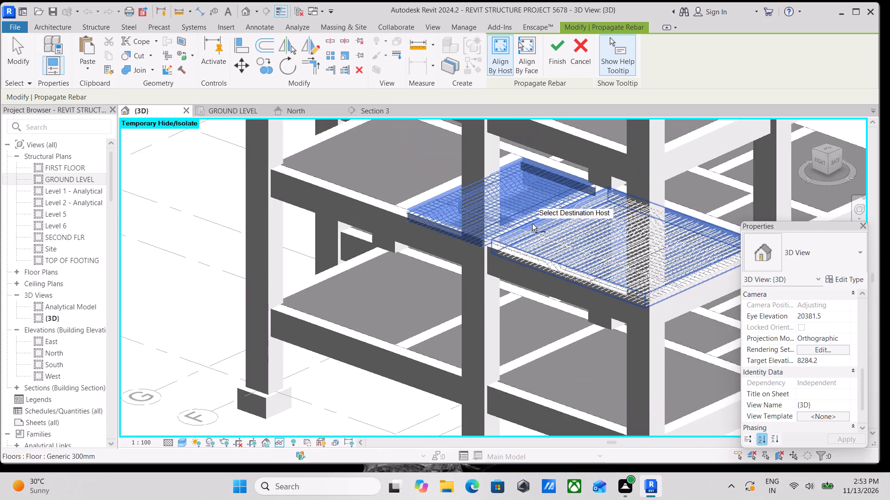
pyautogui.keyDown('shift'); pyautogui.moveTo(532, 224); pyautogui.dragTo(608, 324, button='middle'); pyautogui.keyUp('shift')
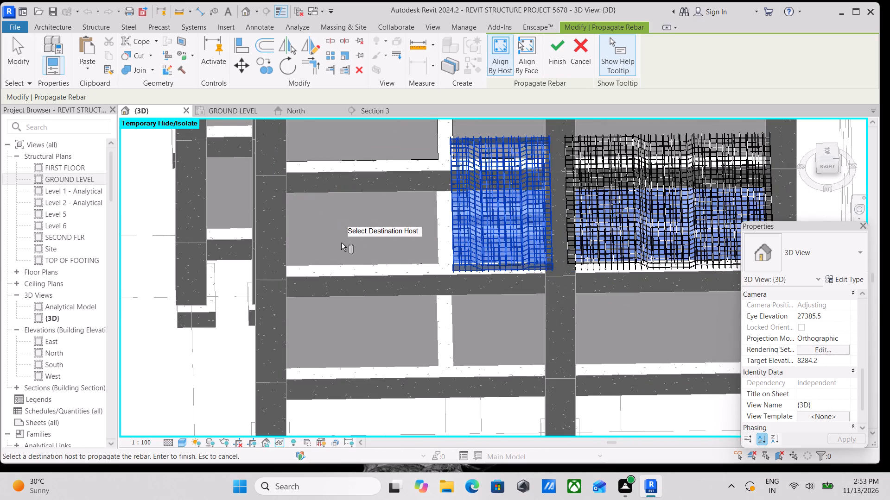
pyautogui.moveTo(341, 243); pyautogui.dragTo(294, 216, button='middle')
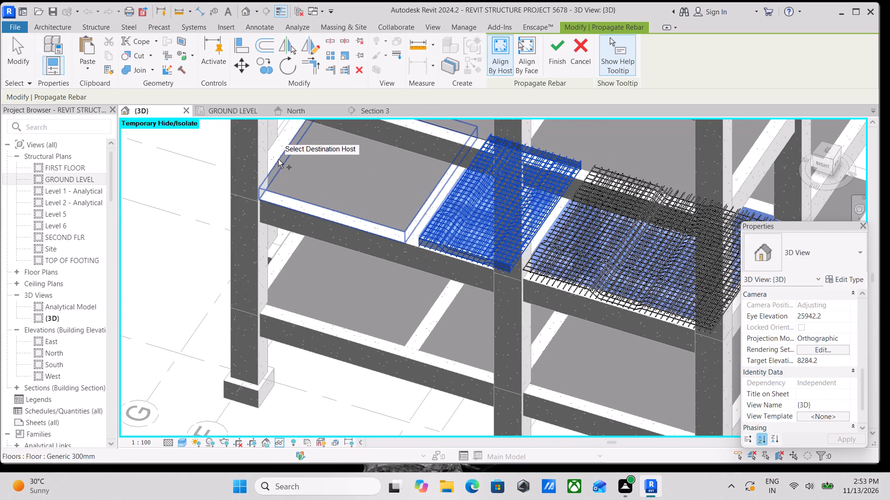
pyautogui.click(278, 159)
pyautogui.moveTo(370, 203); pyautogui.dragTo(285, 136, button='middle')
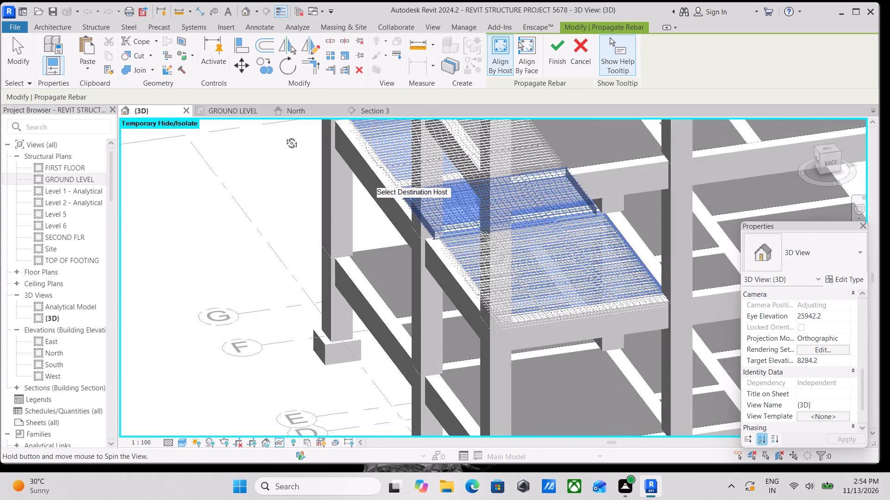
pyautogui.moveTo(285, 136); pyautogui.dragTo(559, 141, button='middle')
pyautogui.moveTo(529, 272); pyautogui.dragTo(500, 203, button='middle')
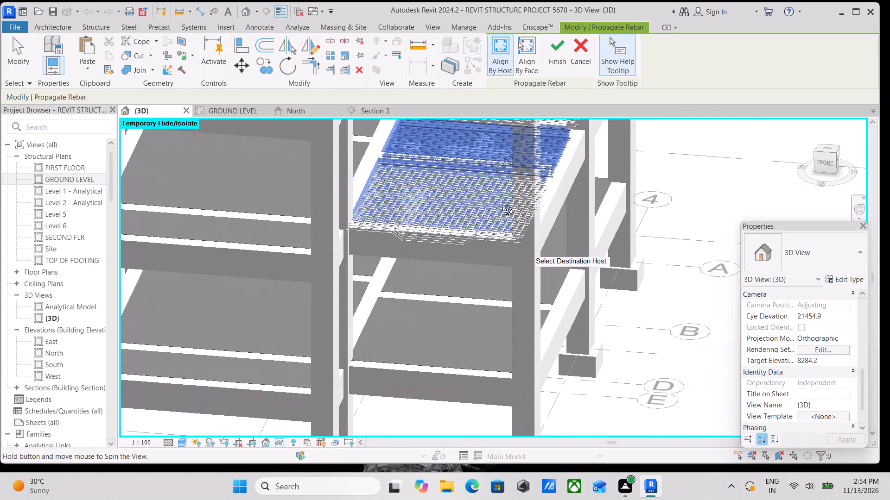
pyautogui.moveTo(500, 203); pyautogui.dragTo(362, 244, button='middle')
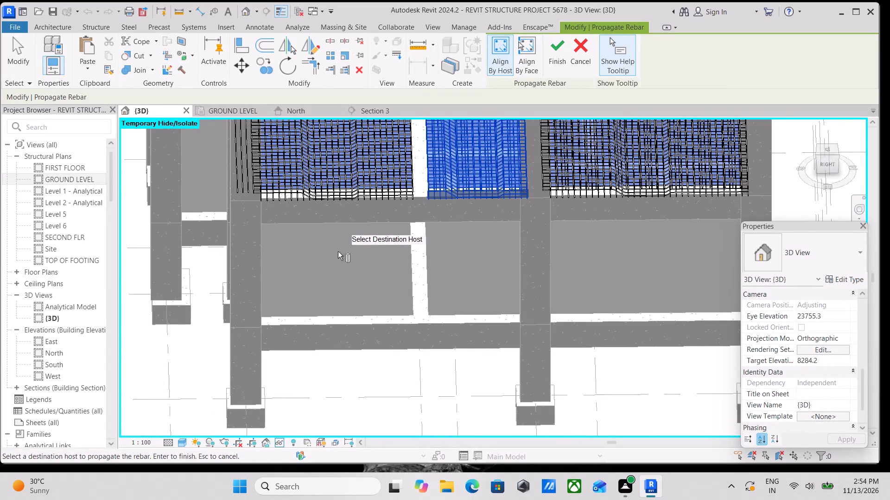
pyautogui.scroll(-1, 314, 248)
pyautogui.keyDown('shift'); pyautogui.moveTo(314, 248); pyautogui.dragTo(469, 205, button='middle'); pyautogui.keyUp('shift')
pyautogui.click(271, 161)
# Add three more panels in the opposite row's next bay as destinations: the outer panel, the narrow panel behind it and the corner panel.
pyautogui.moveTo(302, 198); pyautogui.dragTo(462, 225, button='middle')
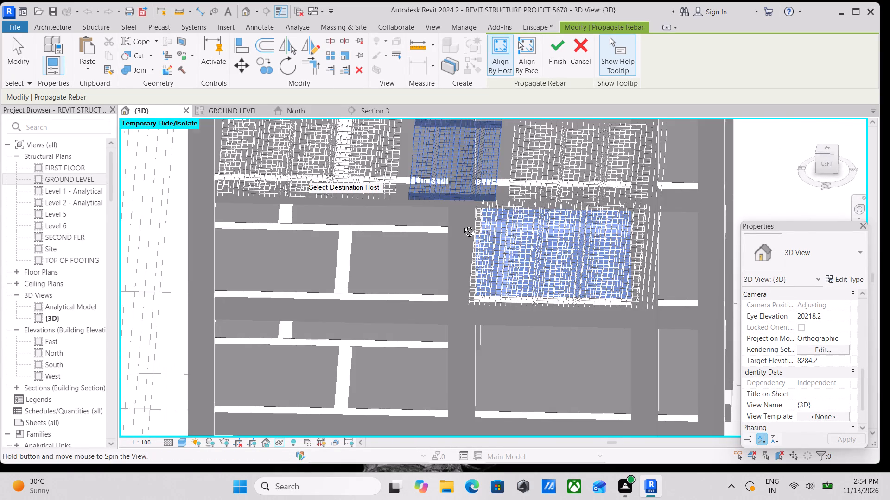
pyautogui.moveTo(462, 225); pyautogui.dragTo(445, 221, button='middle')
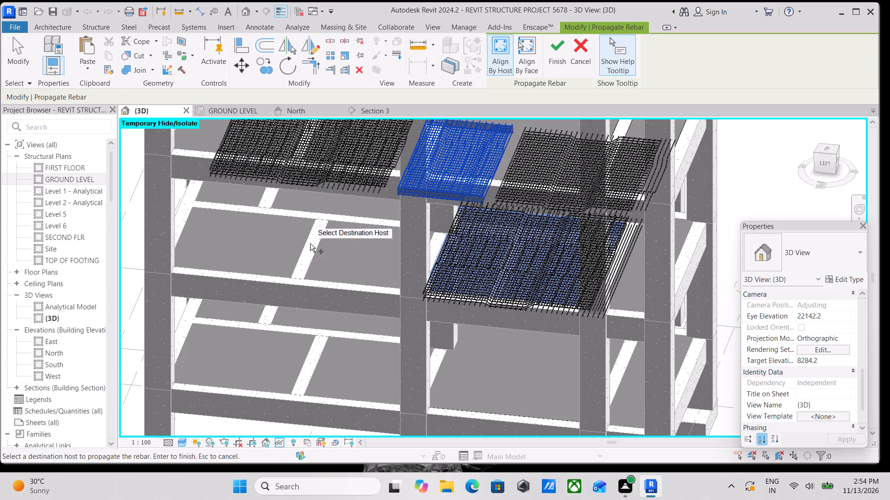
pyautogui.click(317, 245)
pyautogui.keyDown('shift'); pyautogui.moveTo(317, 245); pyautogui.dragTo(340, 232, button='middle'); pyautogui.keyUp('shift')
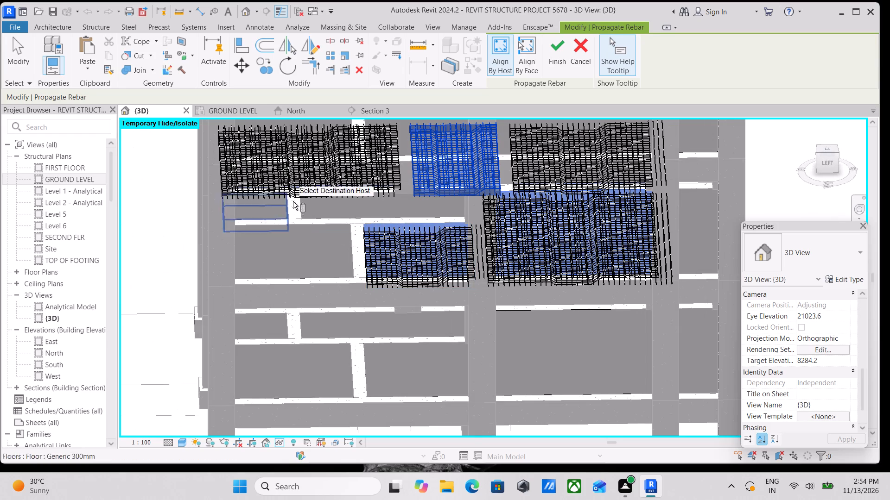
pyautogui.click(308, 215)
pyautogui.scroll(2, 263, 212)
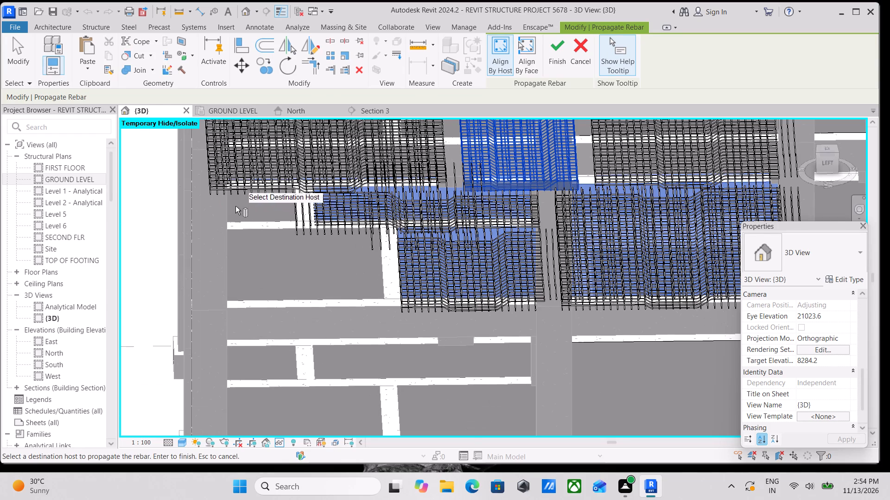
pyautogui.moveTo(305, 262); pyautogui.dragTo(313, 211, button='middle')
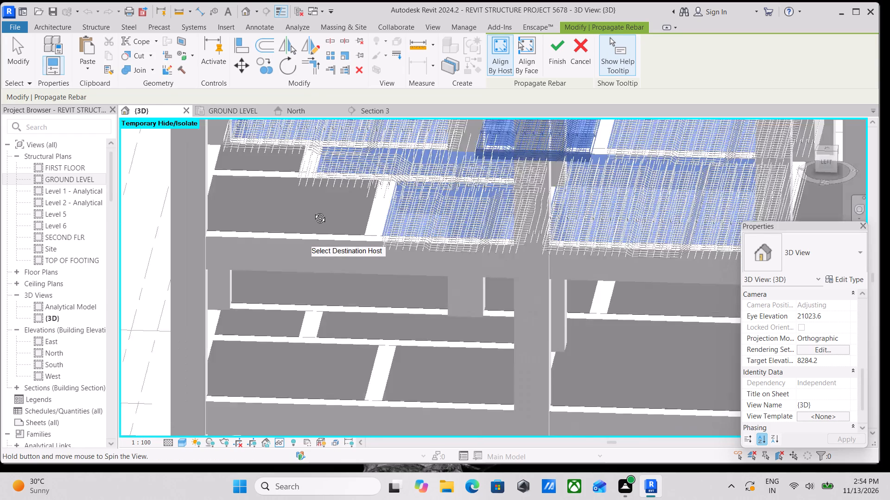
pyautogui.moveTo(313, 211); pyautogui.dragTo(294, 211, button='middle')
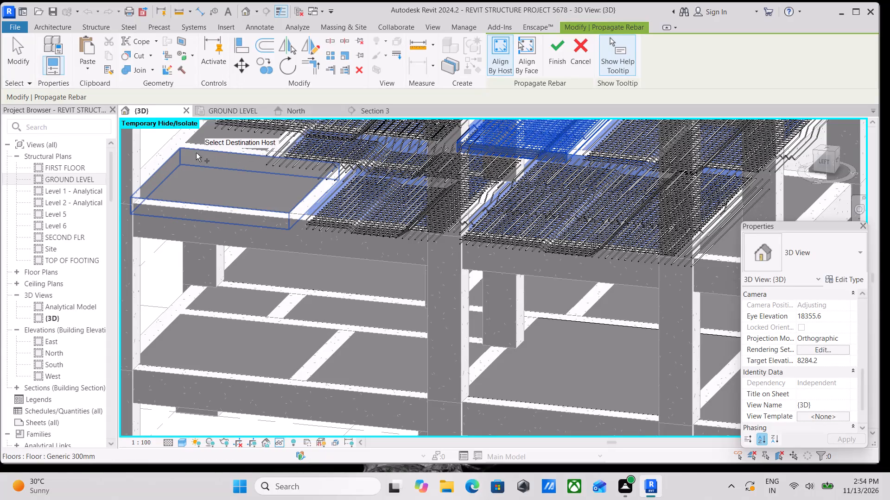
pyautogui.click(191, 150)
# Add the grid A side end-bay floor panels one and two levels above the reinforced level as rebar propagation destinations.
pyautogui.moveTo(286, 196); pyautogui.dragTo(318, 211, button='middle')
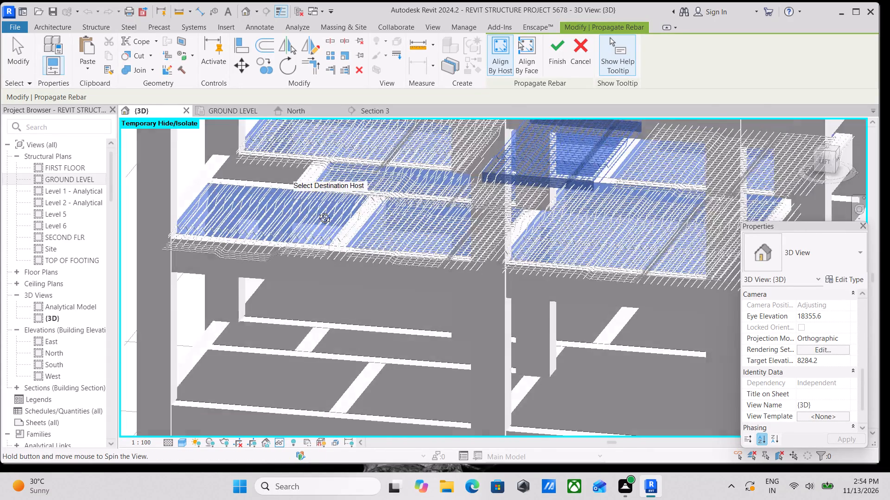
pyautogui.moveTo(318, 211); pyautogui.dragTo(224, 197, button='middle')
pyautogui.scroll(-1, 398, 241)
pyautogui.moveTo(398, 241); pyautogui.dragTo(336, 324, button='middle')
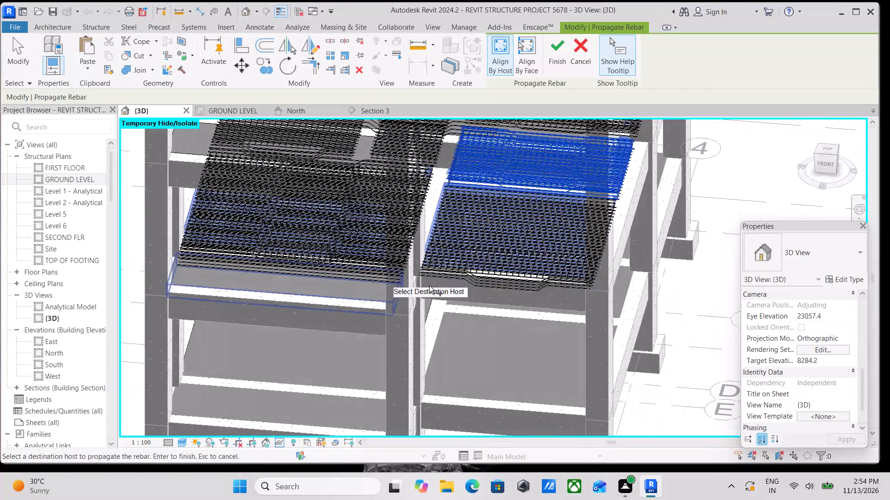
pyautogui.keyDown('shift'); pyautogui.moveTo(514, 249); pyautogui.dragTo(414, 284, button='middle'); pyautogui.keyUp('shift')
pyautogui.scroll(-4, 414, 284)
pyautogui.keyDown('shift'); pyautogui.moveTo(544, 246); pyautogui.dragTo(462, 287, button='middle'); pyautogui.keyUp('shift')
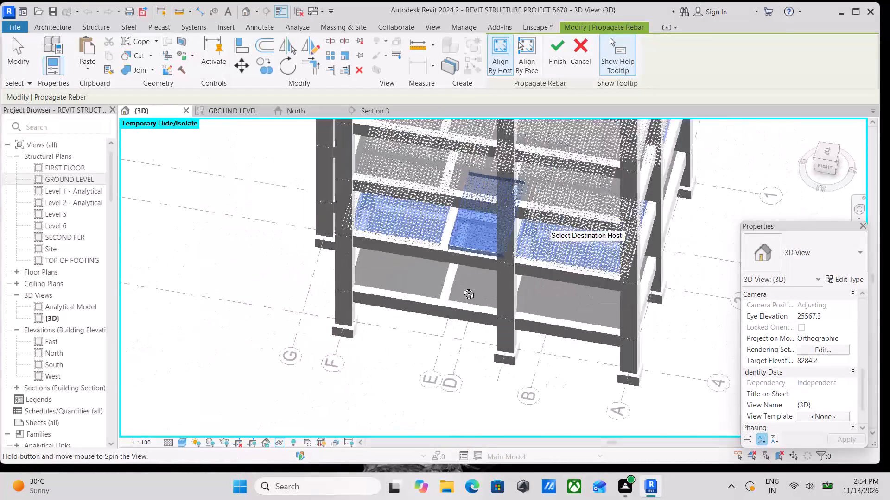
pyautogui.keyDown('shift'); pyautogui.moveTo(462, 287); pyautogui.dragTo(292, 263, button='middle'); pyautogui.keyUp('shift')
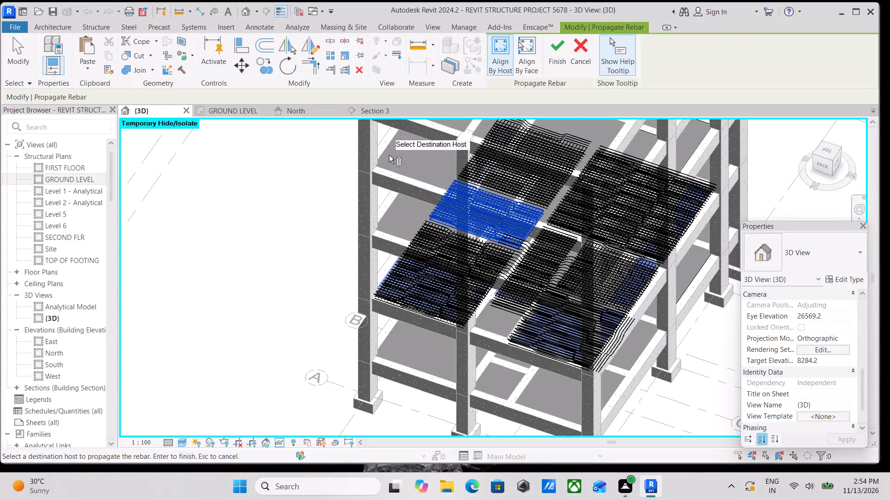
pyautogui.click(386, 154)
pyautogui.scroll(2, 394, 220)
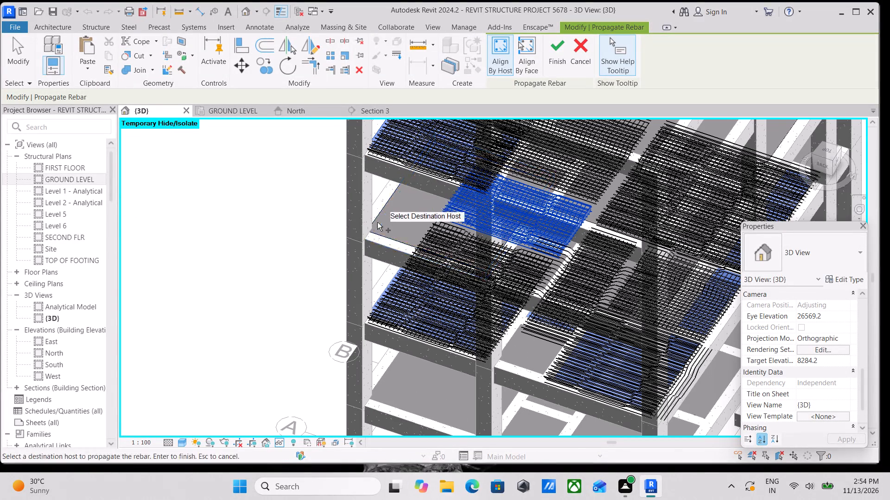
pyautogui.click(376, 219)
# Add the small bare floor panel beside the column and edge beam on the reinforced level as a propagation destination.
pyautogui.moveTo(428, 236); pyautogui.dragTo(404, 196, button='middle')
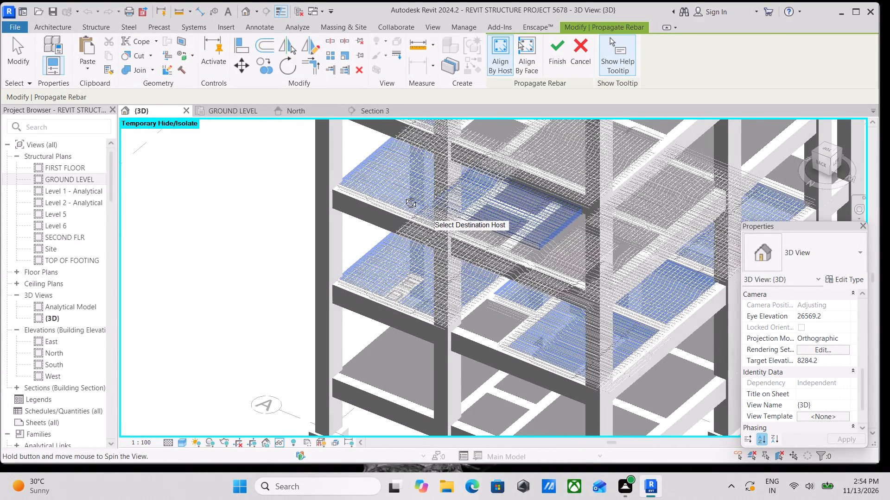
pyautogui.moveTo(404, 196); pyautogui.dragTo(359, 205, button='middle')
pyautogui.scroll(3, 367, 327)
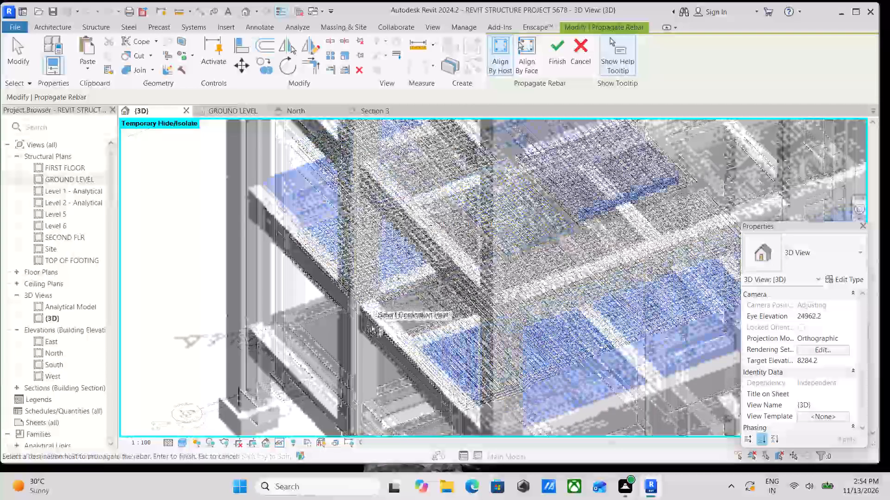
pyautogui.scroll(5, 405, 289)
pyautogui.click(405, 289)
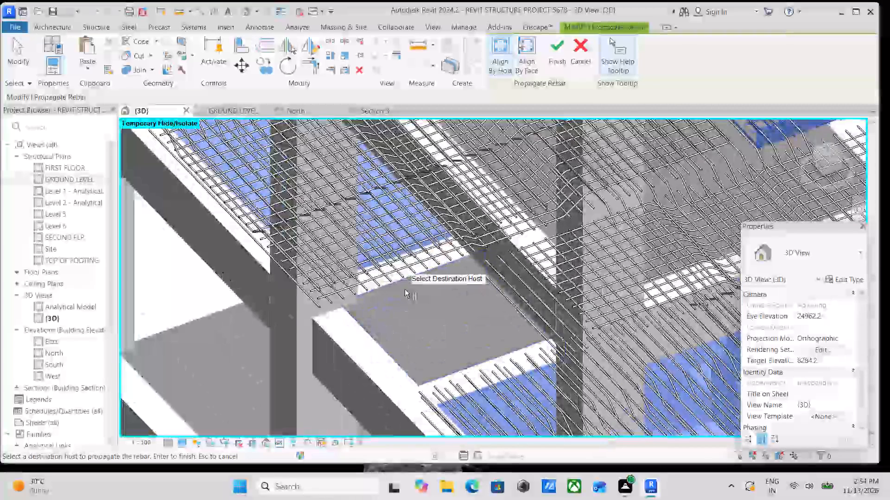
pyautogui.click(398, 285)
pyautogui.scroll(-3, 398, 285)
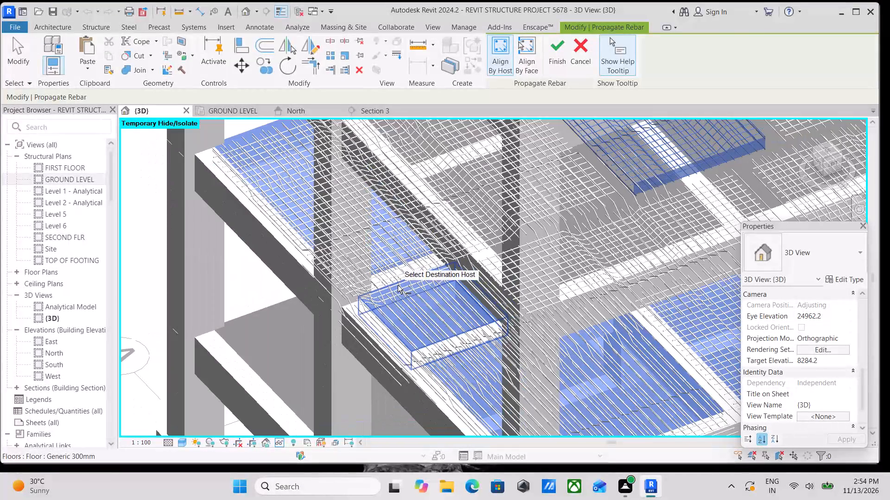
# Add the large end-bay panel, its adjoining narrow strip and a smaller middle panel above the reinforced level as rebar propagation destinations.
pyautogui.keyDown('shift'); pyautogui.moveTo(422, 316); pyautogui.dragTo(492, 261, button='middle'); pyautogui.keyUp('shift')
pyautogui.scroll(-3, 492, 261)
pyautogui.keyDown('shift'); pyautogui.moveTo(551, 287); pyautogui.dragTo(551, 268, button='middle'); pyautogui.keyUp('shift')
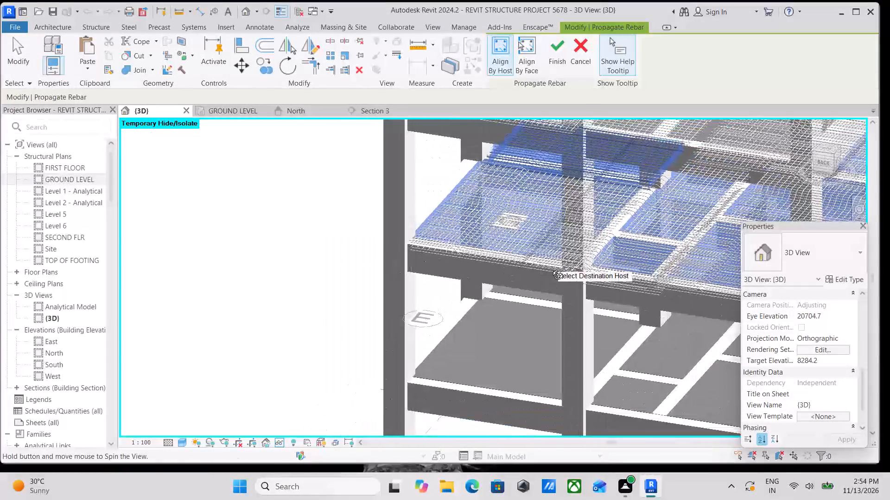
pyautogui.keyDown('shift'); pyautogui.moveTo(551, 268); pyautogui.dragTo(464, 277, button='middle'); pyautogui.keyUp('shift')
pyautogui.scroll(-4, 464, 278)
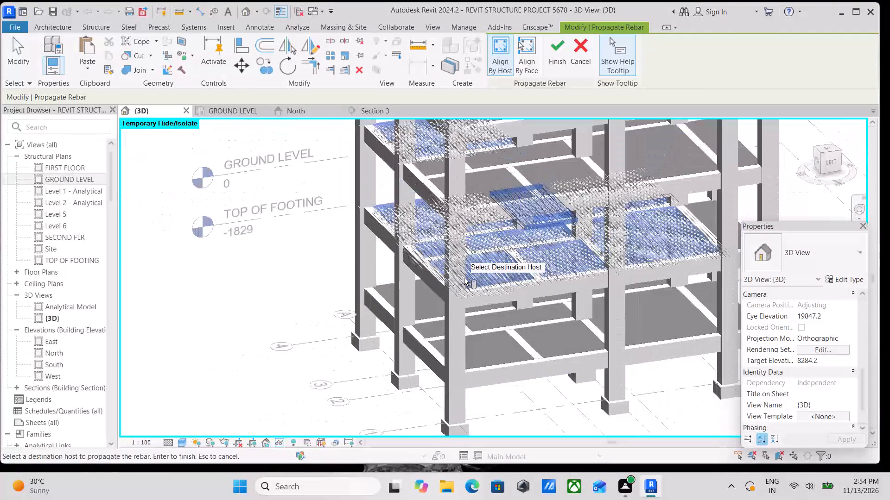
pyautogui.scroll(-4, 464, 278)
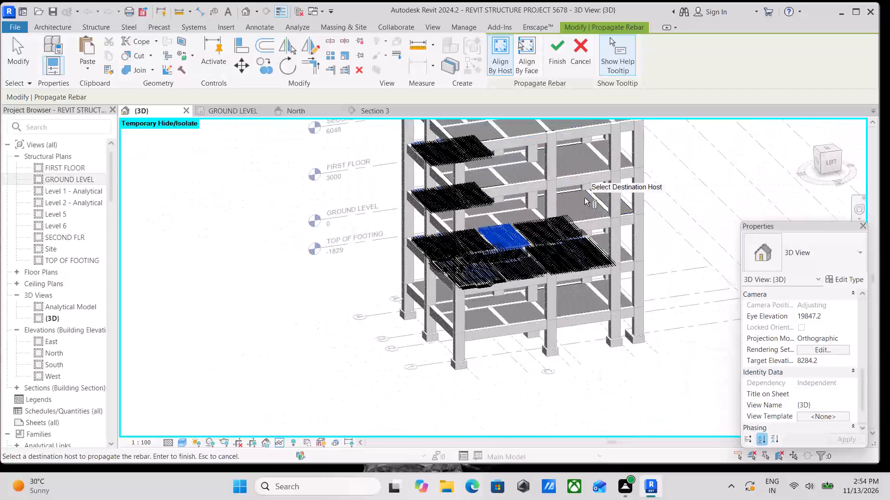
pyautogui.click(586, 194)
pyautogui.moveTo(586, 205); pyautogui.dragTo(591, 248, button='middle')
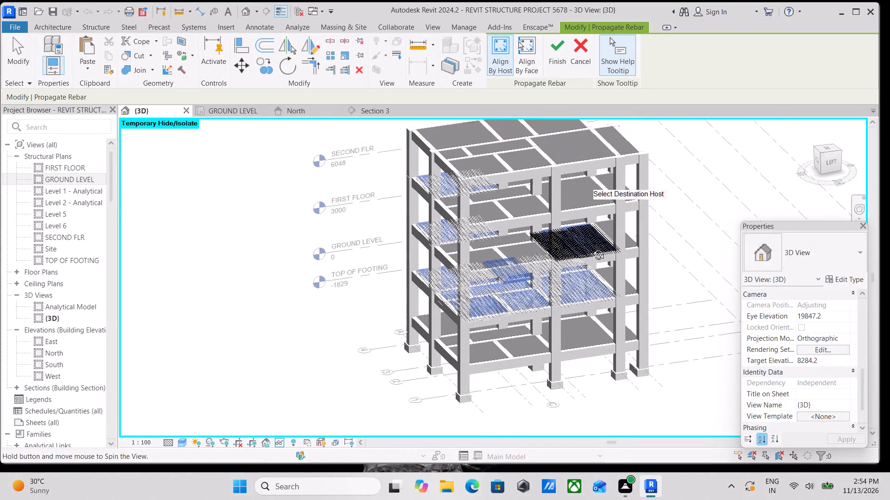
pyautogui.moveTo(591, 248); pyautogui.dragTo(588, 288, button='middle')
pyautogui.scroll(5, 620, 258)
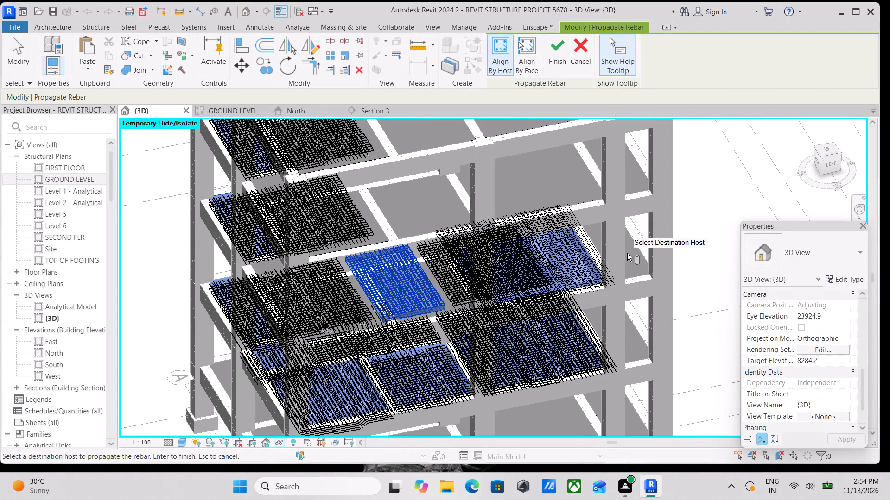
pyautogui.click(636, 248)
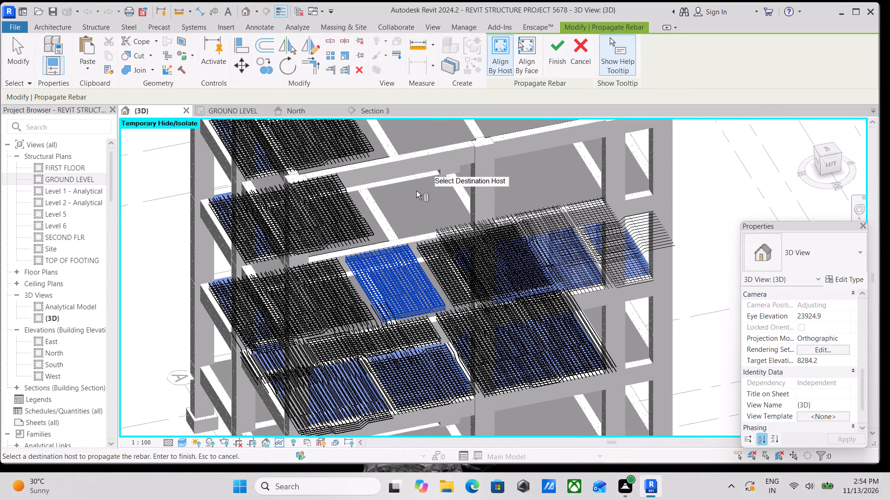
pyautogui.click(393, 188)
# Add the large end-bay panels and their adjoining narrow strips on the top floor and the level below it as destinations.
pyautogui.keyDown('shift'); pyautogui.moveTo(459, 206); pyautogui.dragTo(377, 240, button='middle'); pyautogui.keyUp('shift')
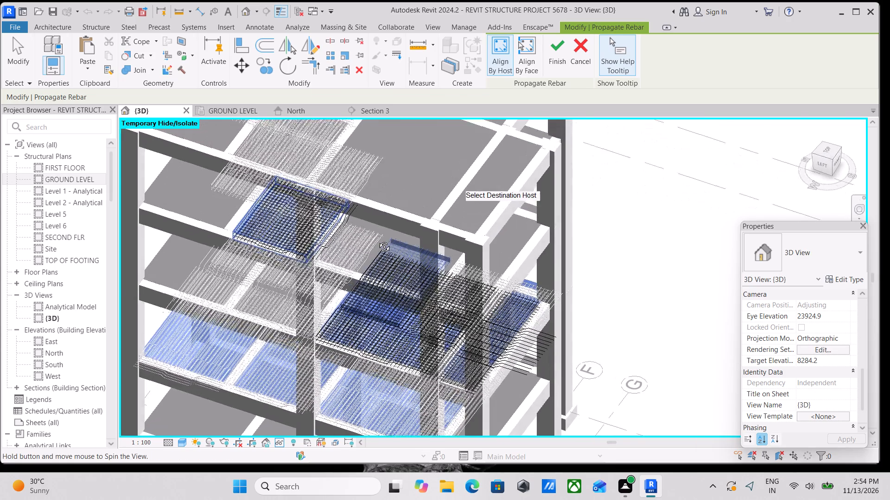
pyautogui.keyDown('shift'); pyautogui.moveTo(377, 240); pyautogui.dragTo(378, 242, button='middle'); pyautogui.keyUp('shift')
pyautogui.click(467, 129)
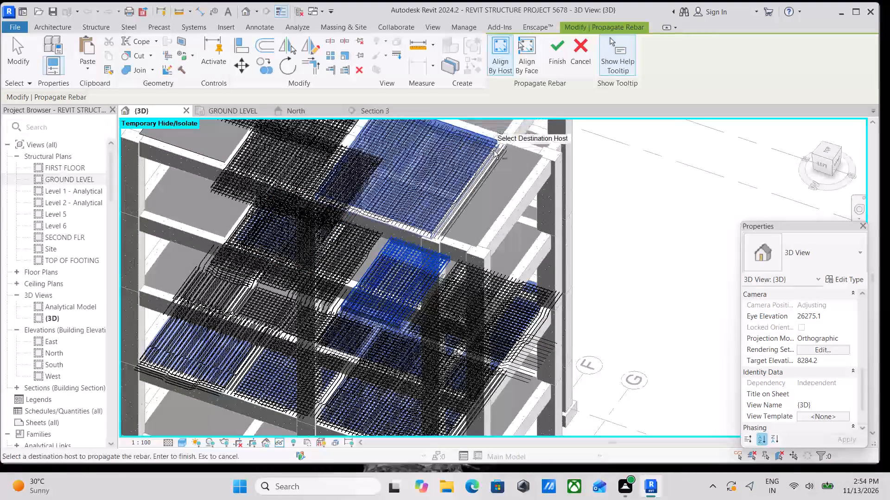
pyautogui.scroll(2, 508, 144)
pyautogui.click(513, 144)
pyautogui.keyDown('shift'); pyautogui.moveTo(503, 174); pyautogui.dragTo(424, 196, button='middle'); pyautogui.keyUp('shift')
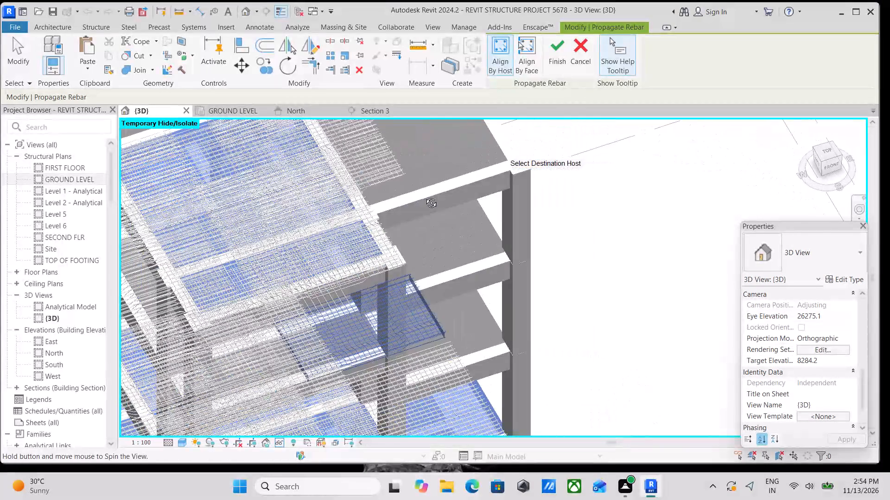
pyautogui.keyDown('shift'); pyautogui.moveTo(424, 196); pyautogui.dragTo(364, 130, button='middle'); pyautogui.keyUp('shift')
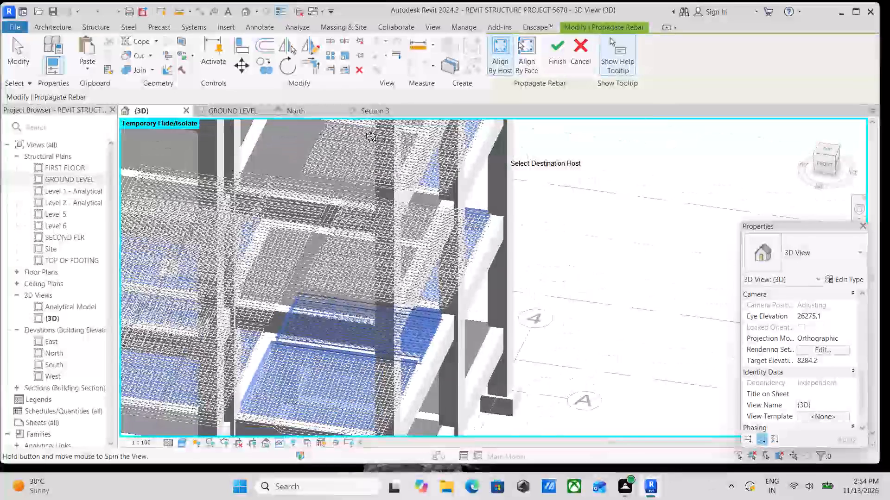
pyautogui.keyDown('shift'); pyautogui.moveTo(364, 130); pyautogui.dragTo(559, 150, button='middle'); pyautogui.keyUp('shift')
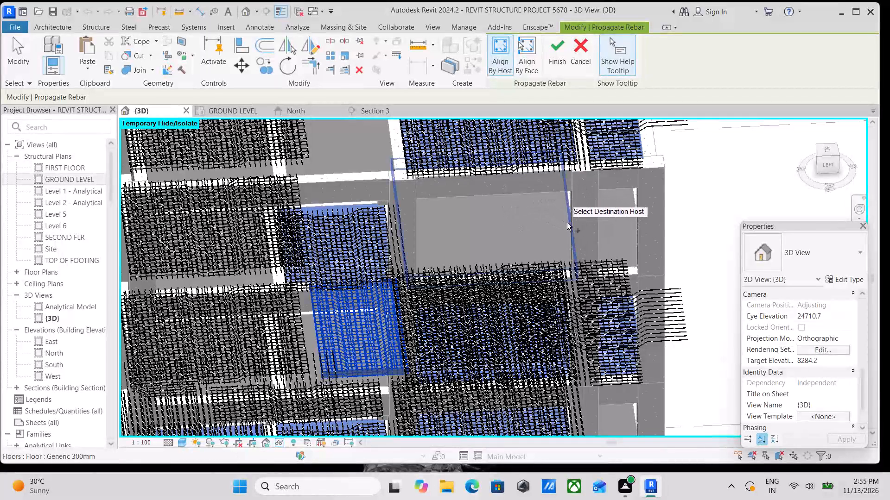
pyautogui.click(567, 223)
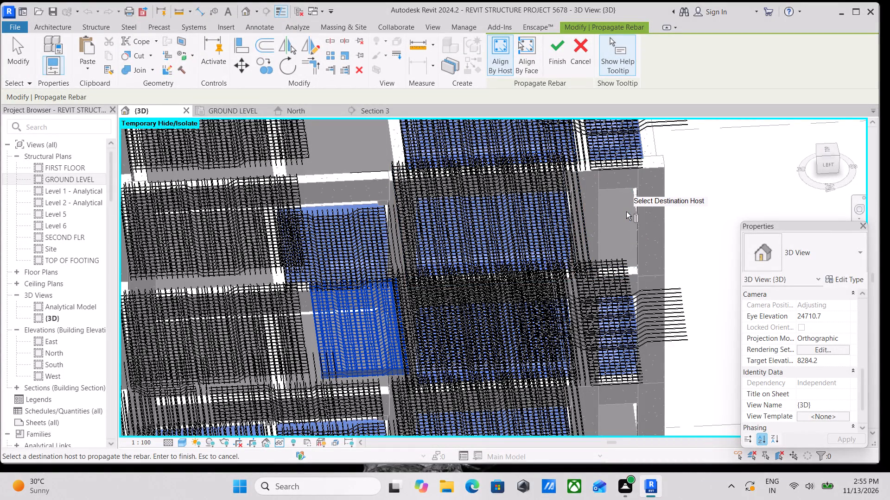
pyautogui.click(632, 211)
# Add the bare front panel beside the large end bay, two levels above the reinforced level, and finish propagating the rebar.
pyautogui.scroll(-3, 632, 211)
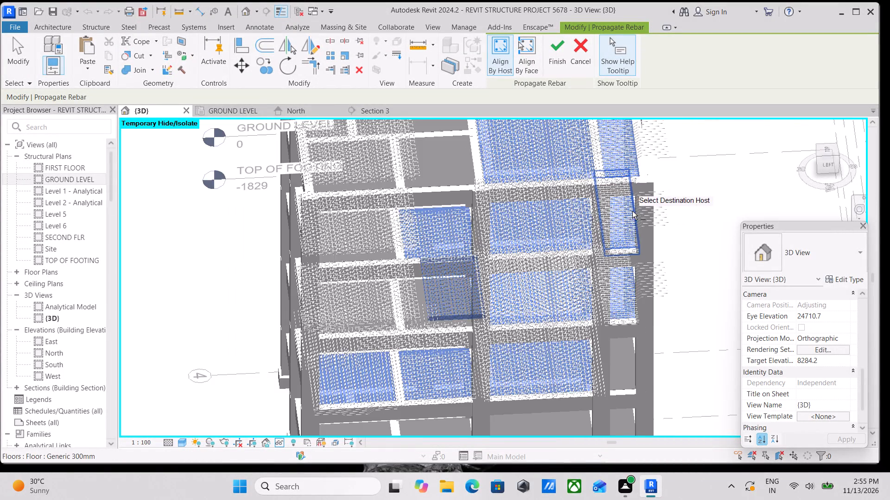
pyautogui.keyDown('shift'); pyautogui.moveTo(611, 223); pyautogui.dragTo(407, 187, button='middle'); pyautogui.keyUp('shift')
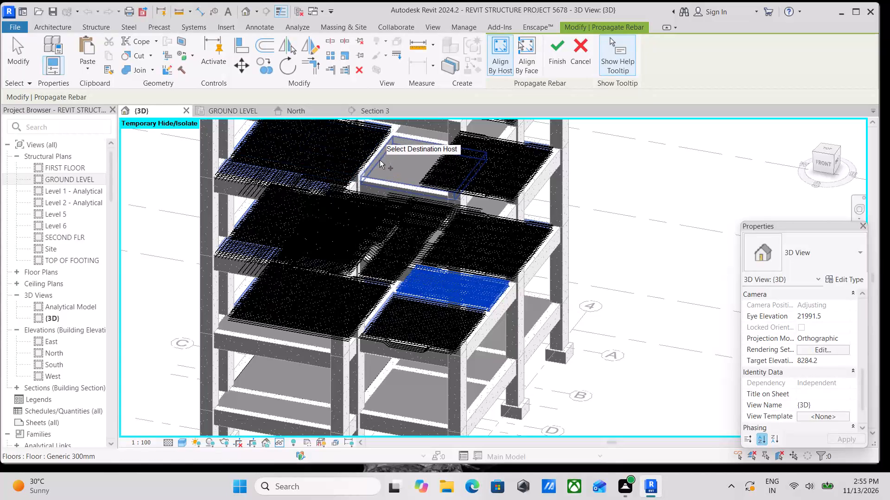
pyautogui.click(380, 160)
pyautogui.keyDown('shift'); pyautogui.moveTo(452, 175); pyautogui.dragTo(454, 233, button='middle'); pyautogui.keyUp('shift')
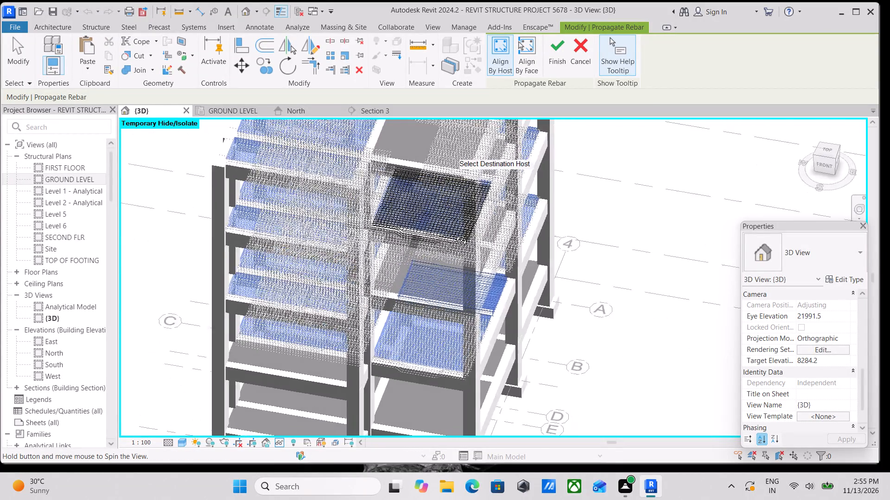
pyautogui.keyDown('shift'); pyautogui.moveTo(454, 233); pyautogui.dragTo(423, 271, button='middle'); pyautogui.keyUp('shift')
pyautogui.keyDown('shift'); pyautogui.moveTo(440, 227); pyautogui.dragTo(436, 98, button='middle'); pyautogui.keyUp('shift')
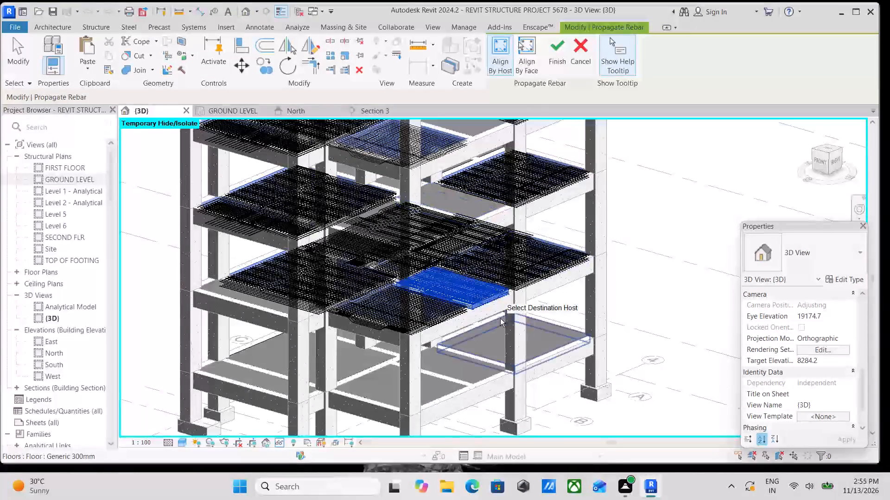
pyautogui.moveTo(500, 319); pyautogui.dragTo(429, 298, button='middle')
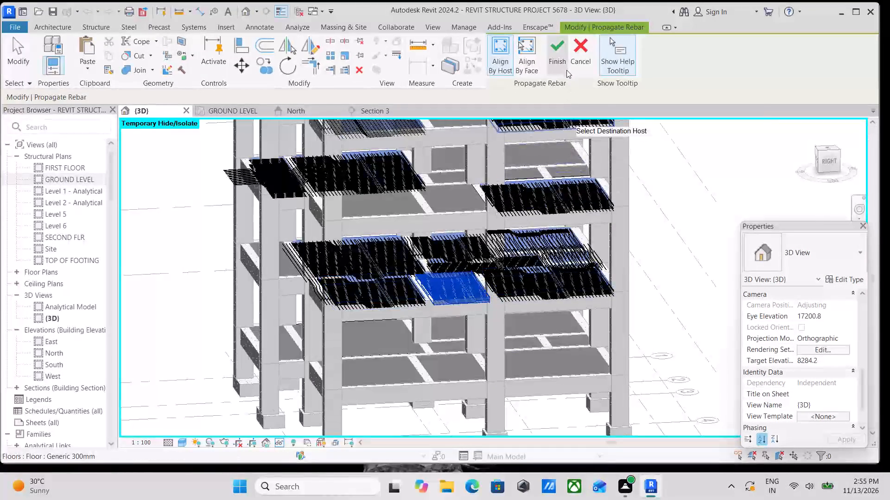
pyautogui.click(566, 45)
pyautogui.scroll(-1, 529, 257)
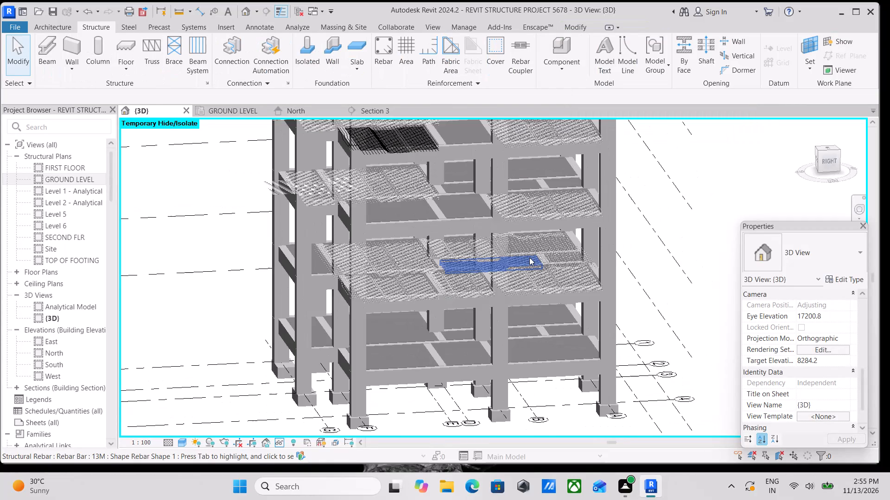
# Reset the temporary hide/isolate in the 3D view to bring back all hidden elements.
pyautogui.write('hr')
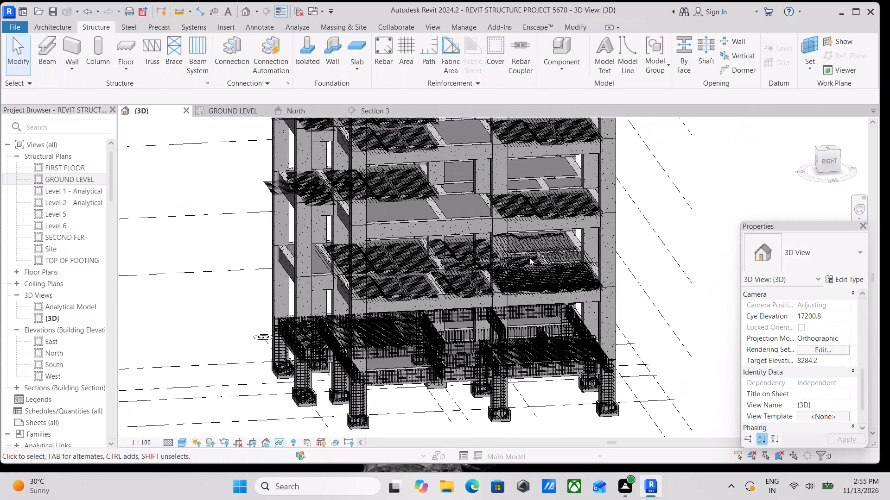
pyautogui.scroll(-3, 529, 257)
pyautogui.moveTo(421, 326); pyautogui.dragTo(509, 416, button='middle')
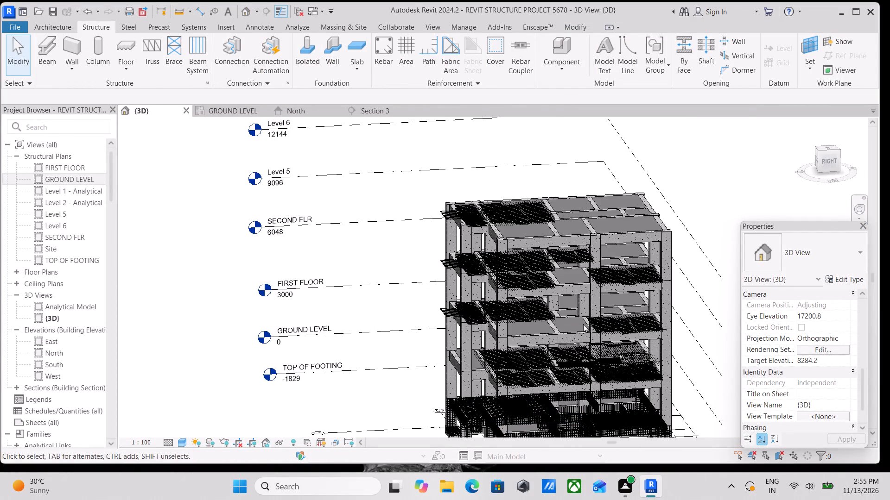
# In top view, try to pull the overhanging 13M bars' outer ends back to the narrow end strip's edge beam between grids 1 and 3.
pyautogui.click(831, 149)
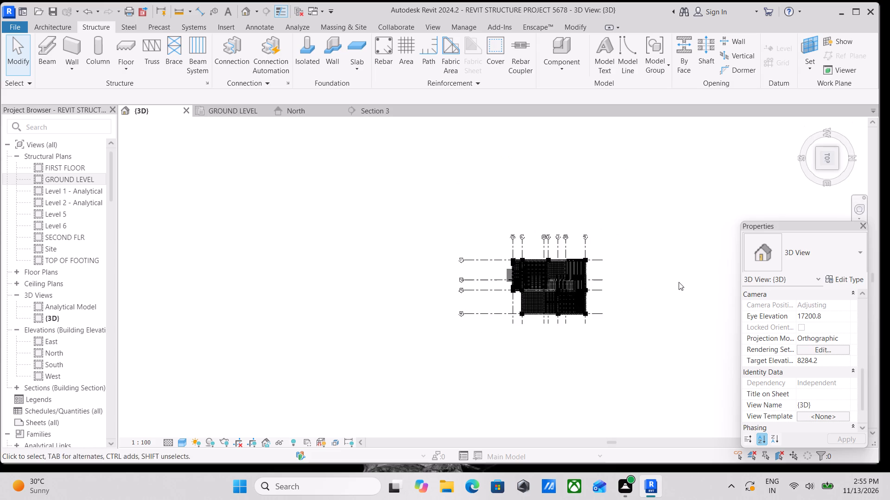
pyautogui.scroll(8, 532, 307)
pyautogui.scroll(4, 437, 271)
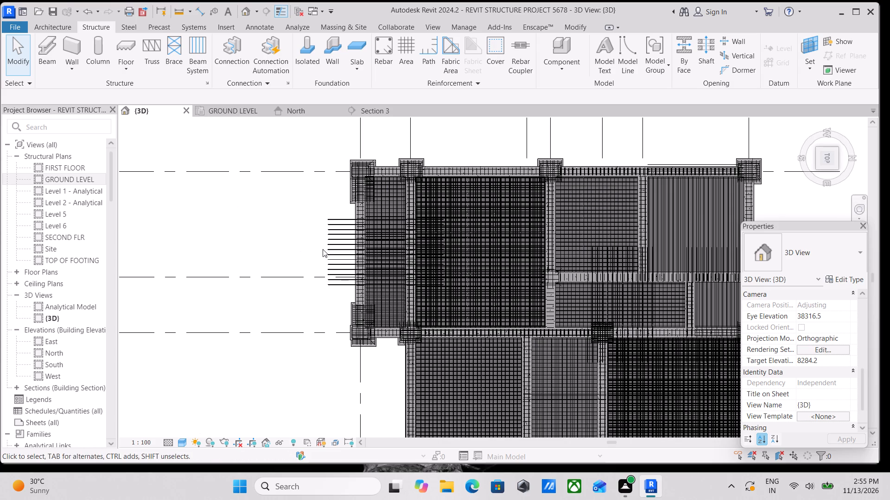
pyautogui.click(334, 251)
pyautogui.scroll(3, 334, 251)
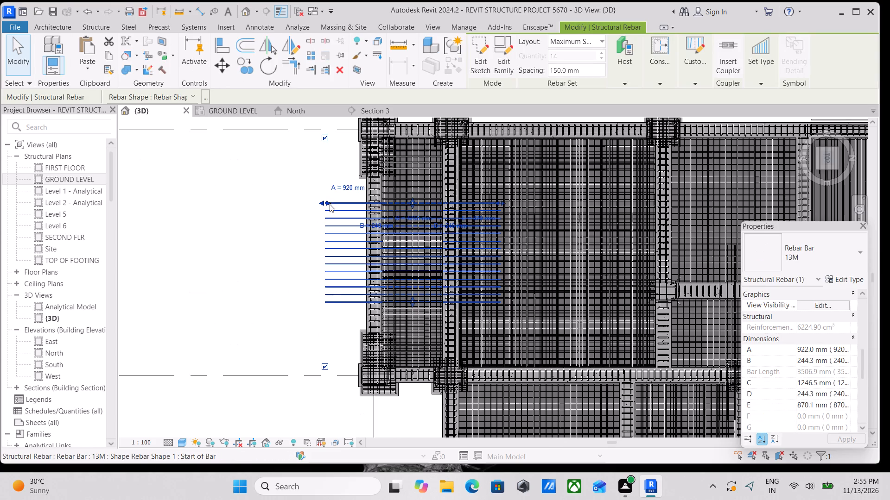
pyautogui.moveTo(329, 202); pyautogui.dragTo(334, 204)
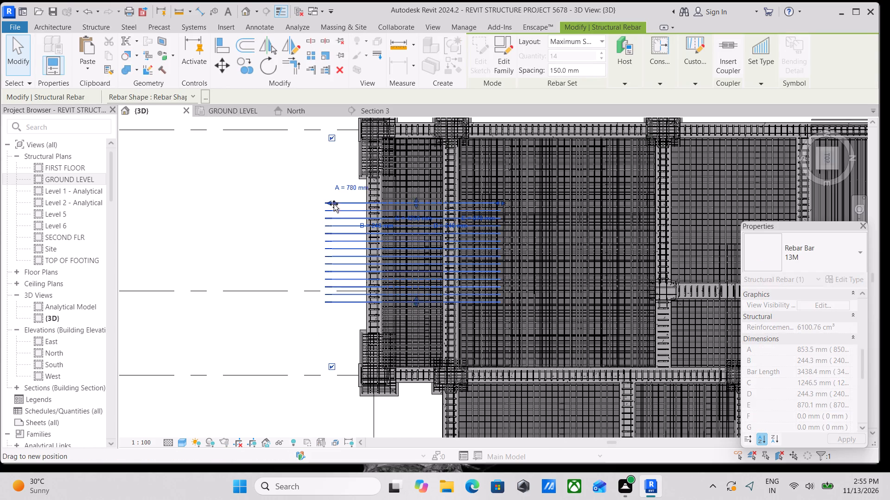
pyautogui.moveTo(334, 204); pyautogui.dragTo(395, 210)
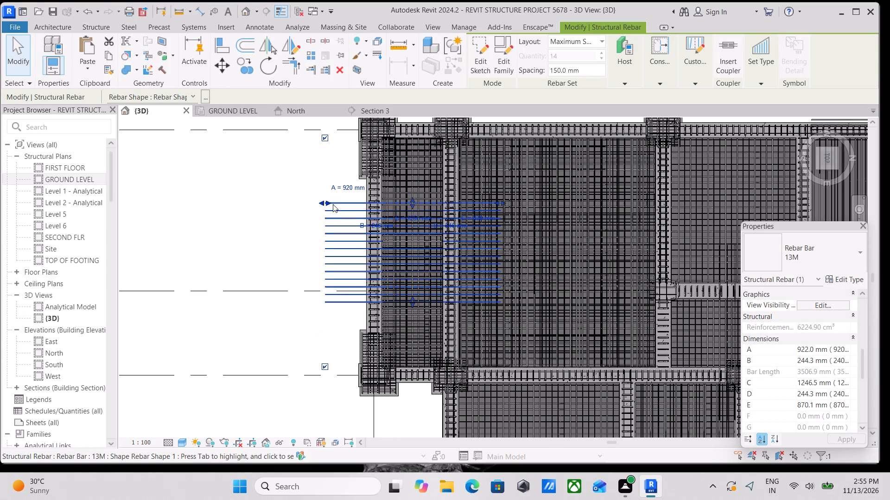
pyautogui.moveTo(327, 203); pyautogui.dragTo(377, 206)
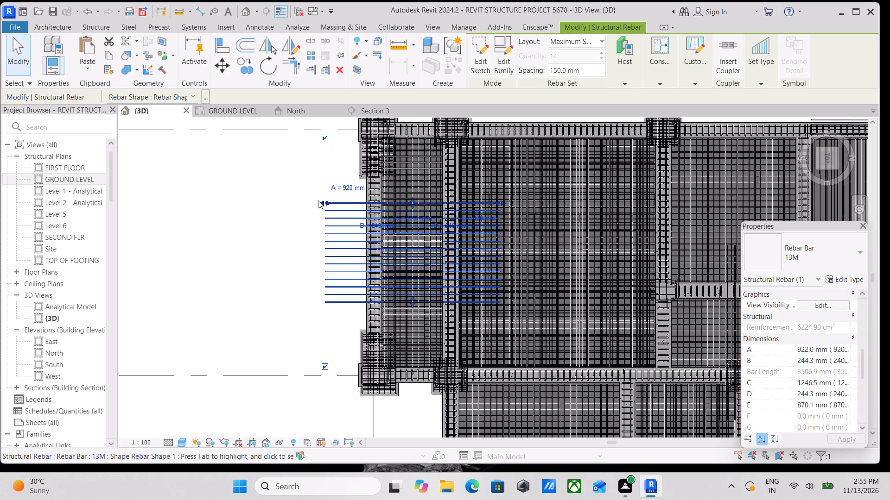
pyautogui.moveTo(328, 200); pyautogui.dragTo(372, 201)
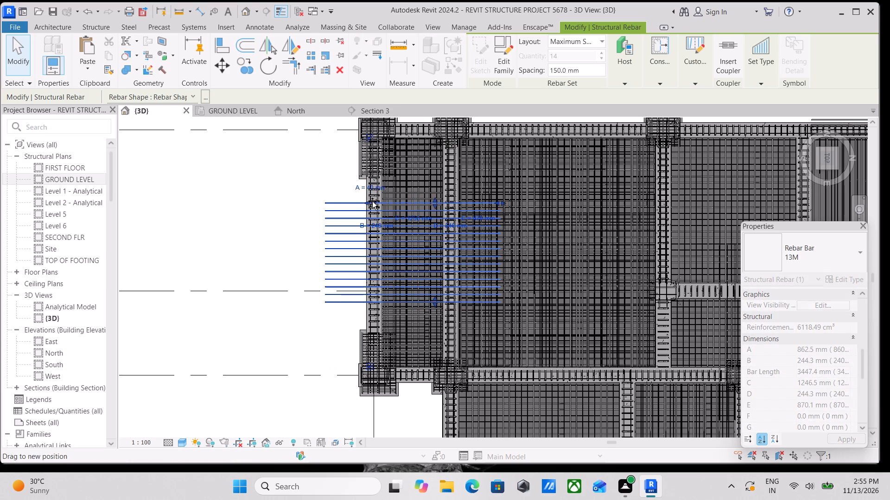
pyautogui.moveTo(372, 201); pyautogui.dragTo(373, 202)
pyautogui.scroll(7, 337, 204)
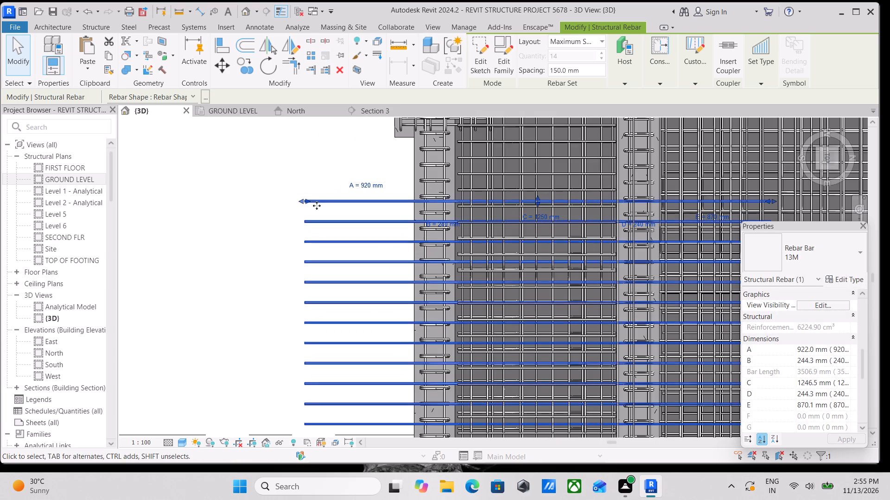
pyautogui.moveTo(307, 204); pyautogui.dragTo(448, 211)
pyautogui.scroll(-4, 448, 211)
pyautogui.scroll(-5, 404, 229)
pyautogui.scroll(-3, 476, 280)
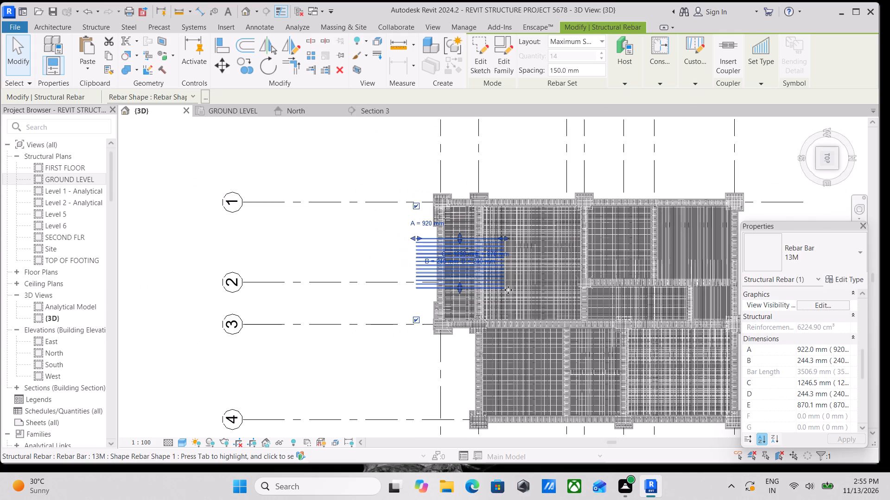
# Deselect the bars and examine the rebar overhanging the narrow end strip's edge beams on the upper levels in 3D.
pyautogui.keyDown('shift'); pyautogui.moveTo(508, 290); pyautogui.dragTo(655, 198, button='middle'); pyautogui.keyUp('shift')
pyautogui.keyDown('shift'); pyautogui.scroll(-1, 655, 198); pyautogui.keyUp('shift')
pyautogui.keyDown('shift'); pyautogui.moveTo(555, 306); pyautogui.dragTo(475, 168, button='middle'); pyautogui.keyUp('shift')
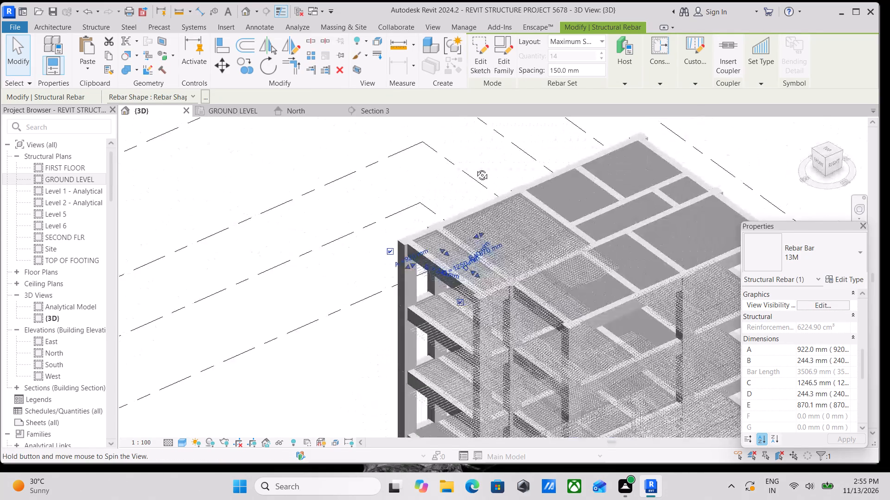
pyautogui.keyDown('shift'); pyautogui.moveTo(475, 168); pyautogui.dragTo(449, 164, button='middle'); pyautogui.keyUp('shift')
pyautogui.scroll(3, 448, 266)
pyautogui.press('Escape')
pyautogui.press('Escape')
pyautogui.scroll(3, 400, 275)
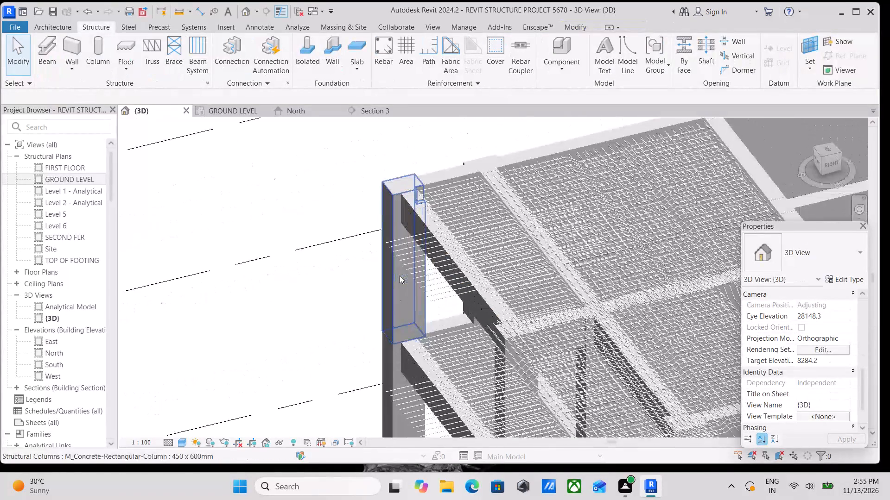
pyautogui.scroll(7, 400, 275)
pyautogui.scroll(-8, 432, 260)
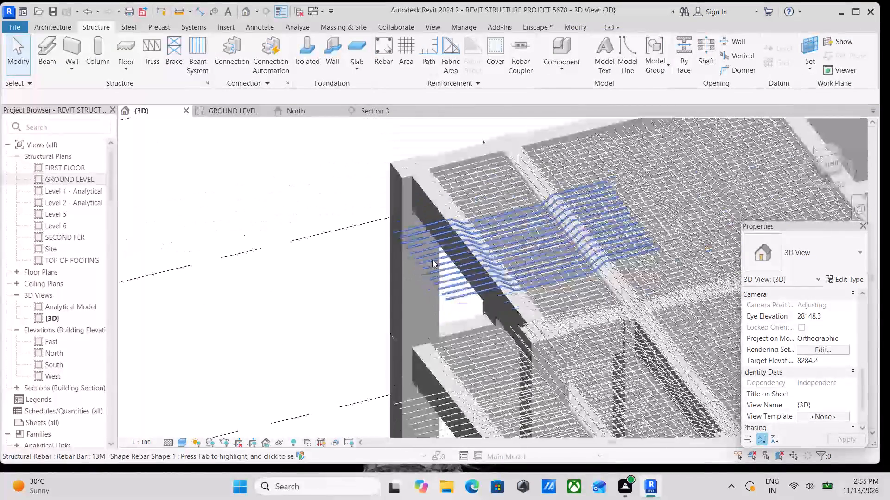
pyautogui.scroll(-5, 432, 260)
pyautogui.moveTo(432, 260); pyautogui.dragTo(586, 248, button='middle')
pyautogui.scroll(7, 586, 248)
pyautogui.moveTo(585, 265); pyautogui.dragTo(373, 182, button='middle')
pyautogui.scroll(1, 383, 191)
pyautogui.scroll(-1, 461, 181)
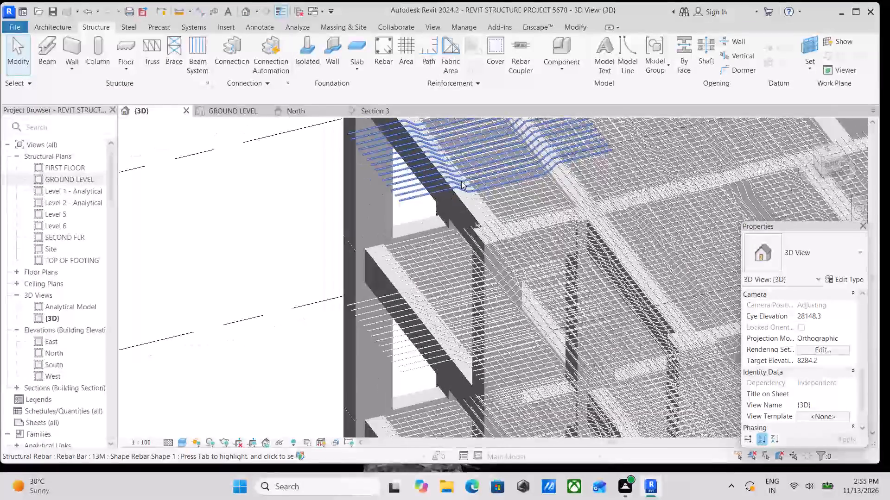
pyautogui.scroll(-2, 461, 181)
# Pull the overhanging 13M bars' outer ends back to the end strip's edge beam one level below the top, leaving segment A about 21 mm.
pyautogui.moveTo(435, 266); pyautogui.dragTo(447, 232, button='middle')
pyautogui.click(424, 258)
pyautogui.scroll(1, 400, 270)
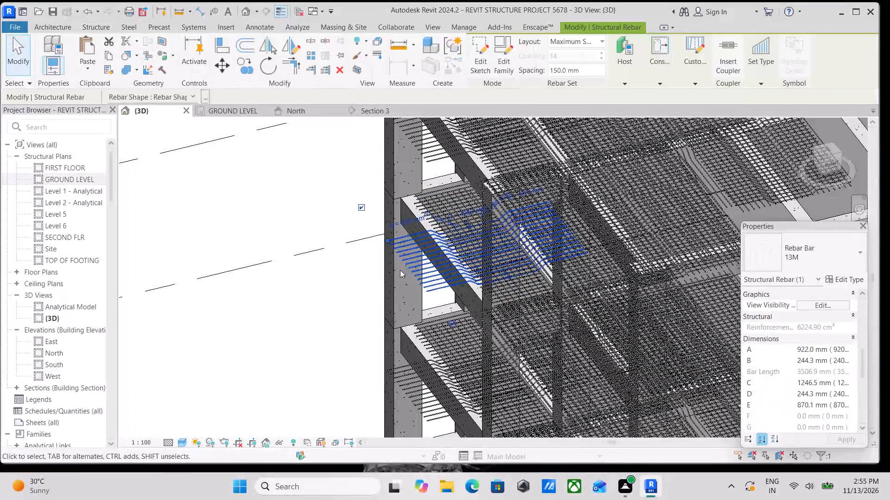
pyautogui.scroll(2, 400, 270)
pyautogui.scroll(3, 387, 227)
pyautogui.moveTo(375, 220); pyautogui.dragTo(471, 215)
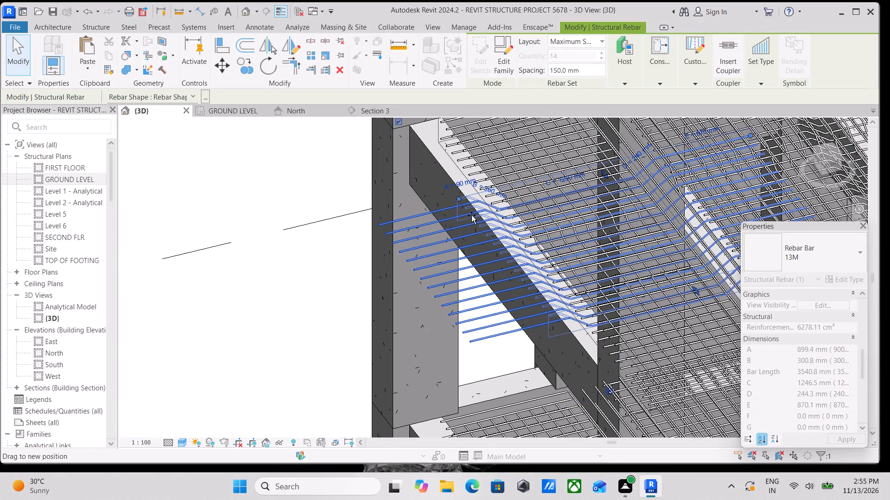
pyautogui.moveTo(471, 215); pyautogui.dragTo(479, 215)
pyautogui.scroll(-6, 456, 237)
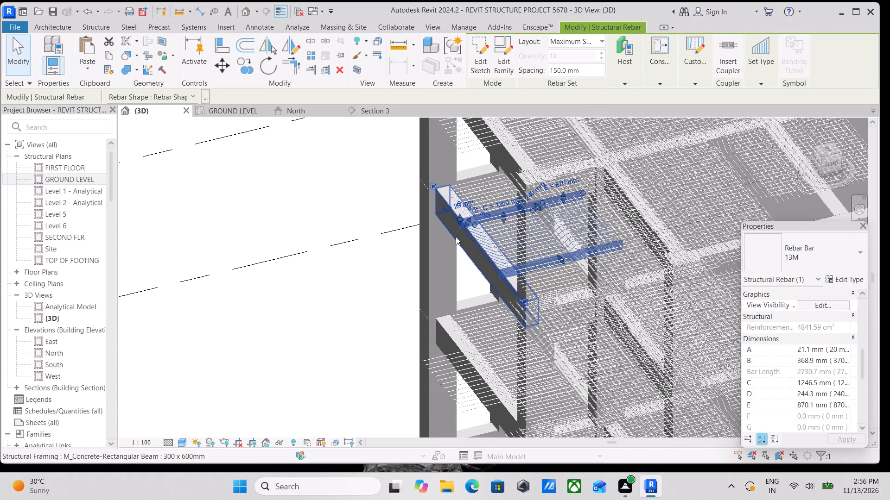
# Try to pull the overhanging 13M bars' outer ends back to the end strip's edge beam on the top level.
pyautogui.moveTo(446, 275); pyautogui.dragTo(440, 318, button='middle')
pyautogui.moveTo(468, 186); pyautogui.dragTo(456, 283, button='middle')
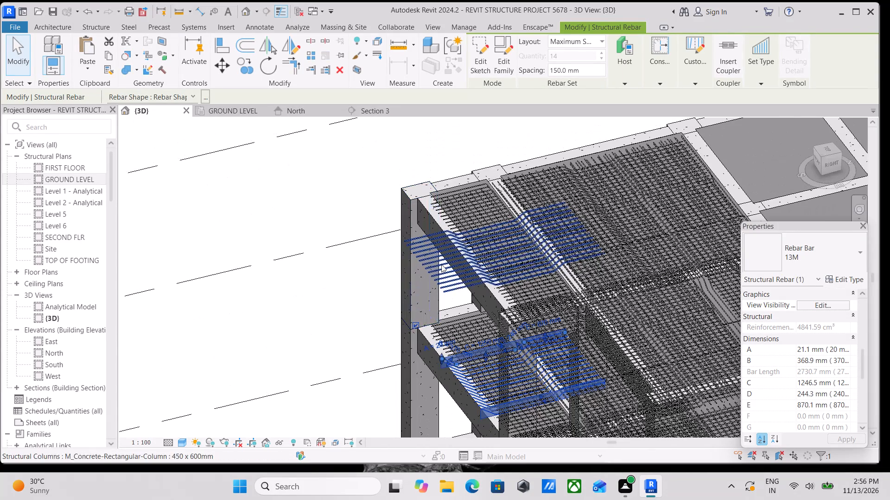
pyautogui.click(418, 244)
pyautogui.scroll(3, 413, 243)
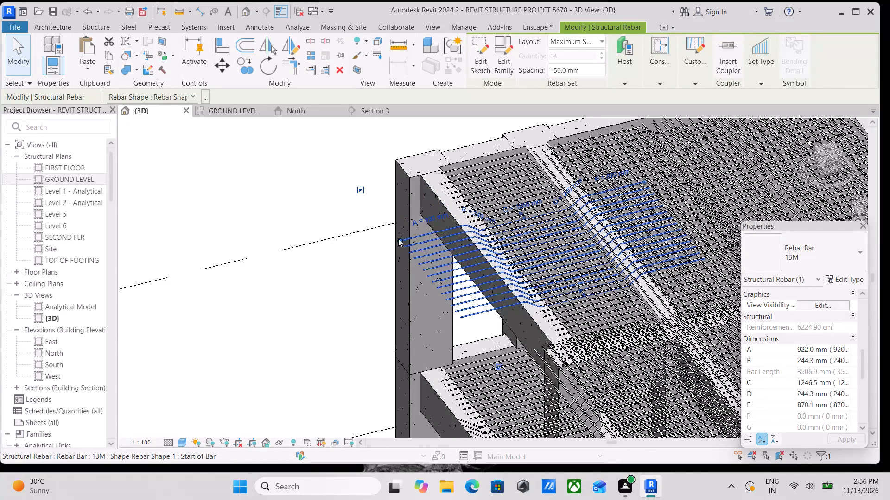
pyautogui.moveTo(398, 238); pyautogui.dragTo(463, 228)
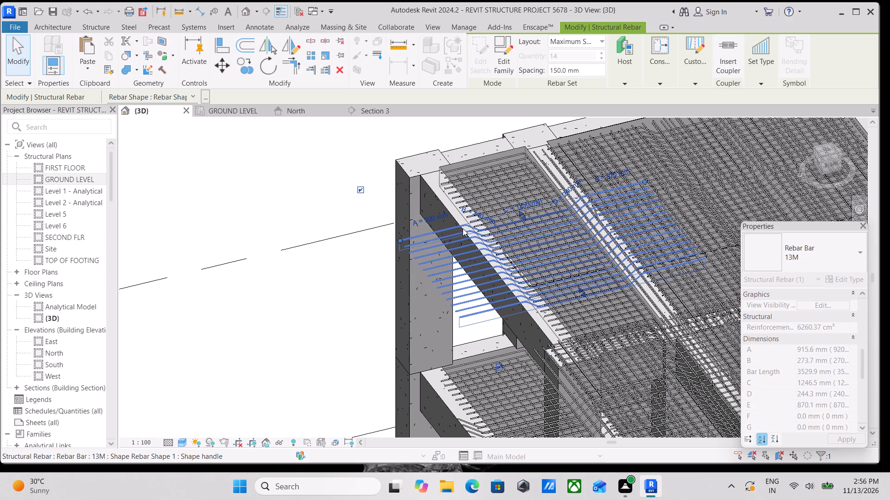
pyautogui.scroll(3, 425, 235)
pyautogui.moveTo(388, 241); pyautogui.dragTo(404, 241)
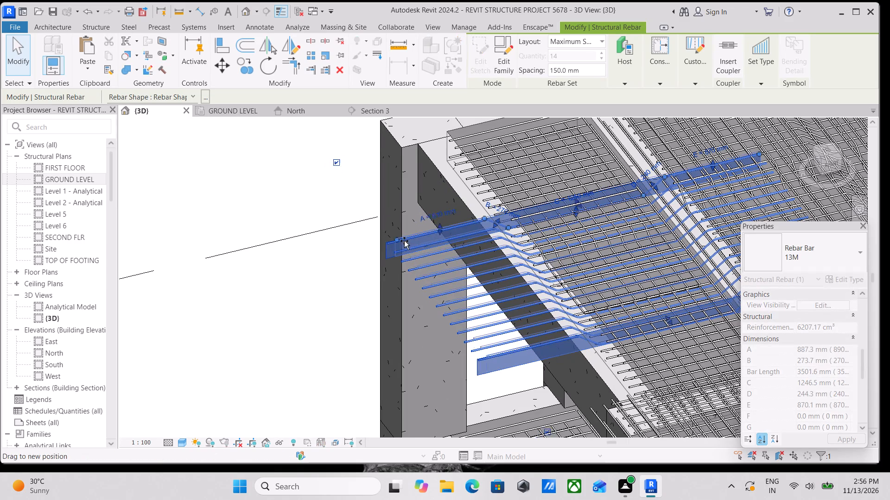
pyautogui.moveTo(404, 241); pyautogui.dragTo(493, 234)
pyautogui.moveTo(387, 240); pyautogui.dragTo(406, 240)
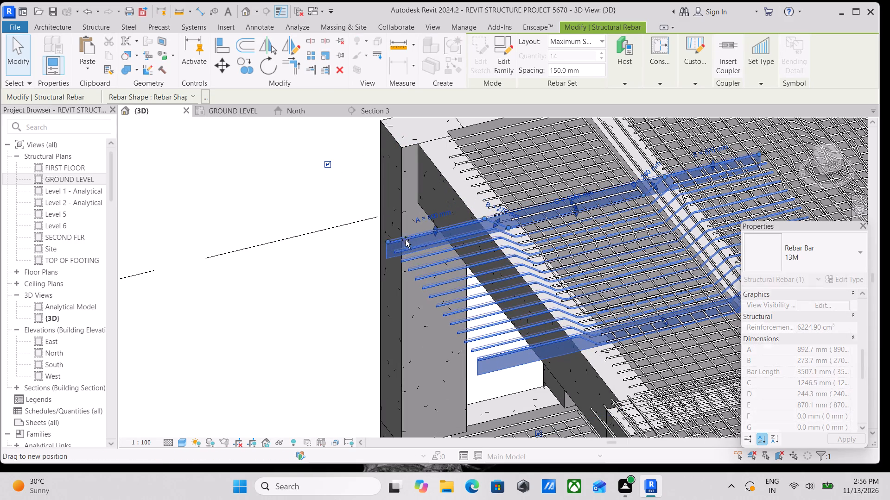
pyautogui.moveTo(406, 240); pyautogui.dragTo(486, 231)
# Pull the overhanging 13M bars' outer ends back to the end strip's edge beam two levels below the top, leaving segment A about 115 mm.
pyautogui.scroll(-8, 486, 231)
pyautogui.moveTo(471, 287); pyautogui.dragTo(505, 145, button='middle')
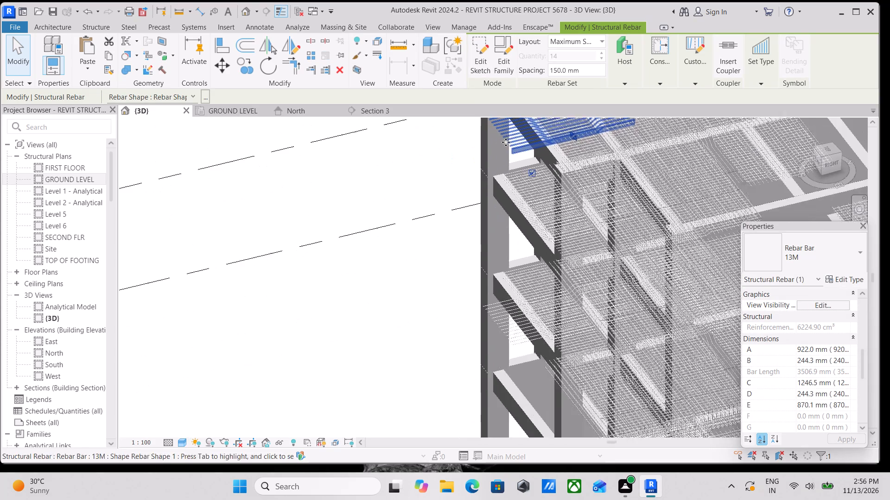
pyautogui.moveTo(507, 287); pyautogui.dragTo(540, 216, button='middle')
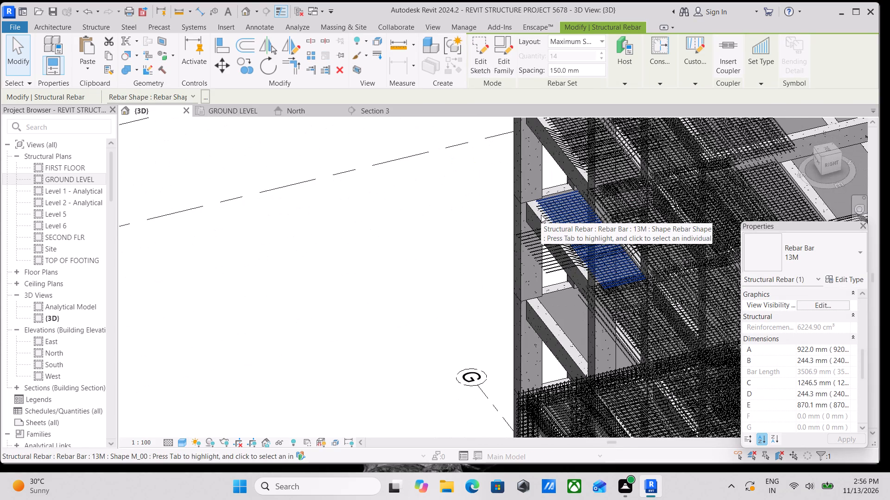
pyautogui.scroll(1, 537, 365)
pyautogui.scroll(-1, 536, 362)
pyautogui.moveTo(536, 361); pyautogui.dragTo(538, 237, button='middle')
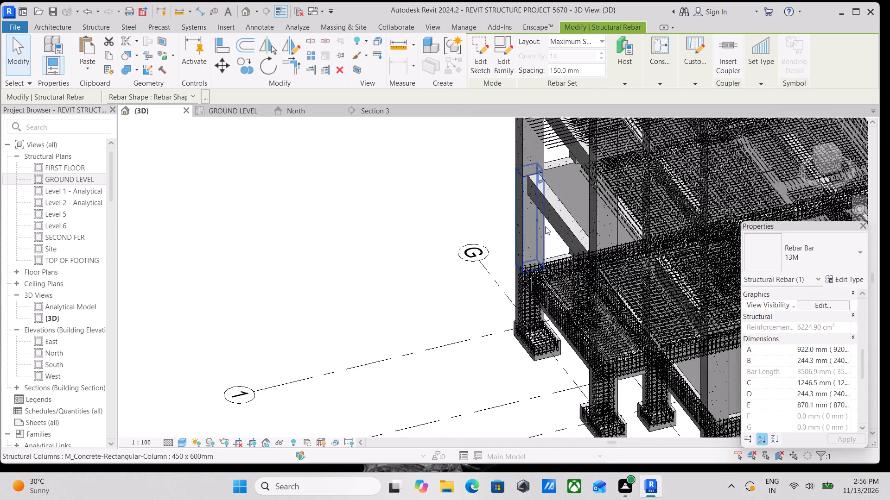
pyautogui.moveTo(545, 226); pyautogui.dragTo(553, 302, button='middle')
pyautogui.moveTo(553, 302); pyautogui.dragTo(556, 346, button='middle')
pyautogui.scroll(2, 571, 240)
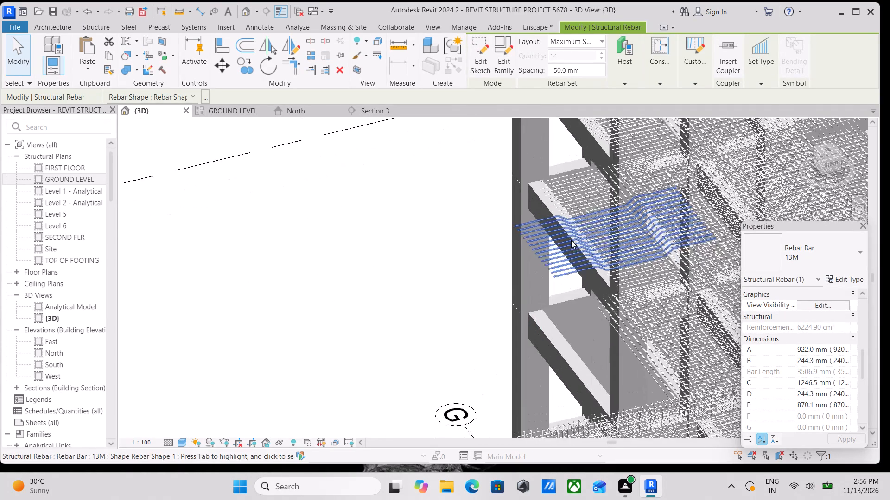
pyautogui.click(544, 243)
pyautogui.scroll(3, 544, 243)
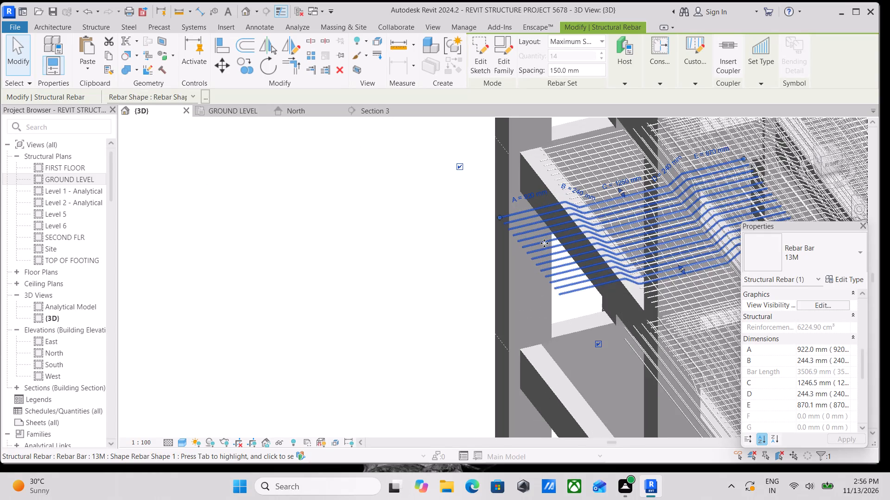
pyautogui.moveTo(544, 243); pyautogui.dragTo(509, 285, button='middle')
pyautogui.moveTo(464, 260); pyautogui.dragTo(516, 256)
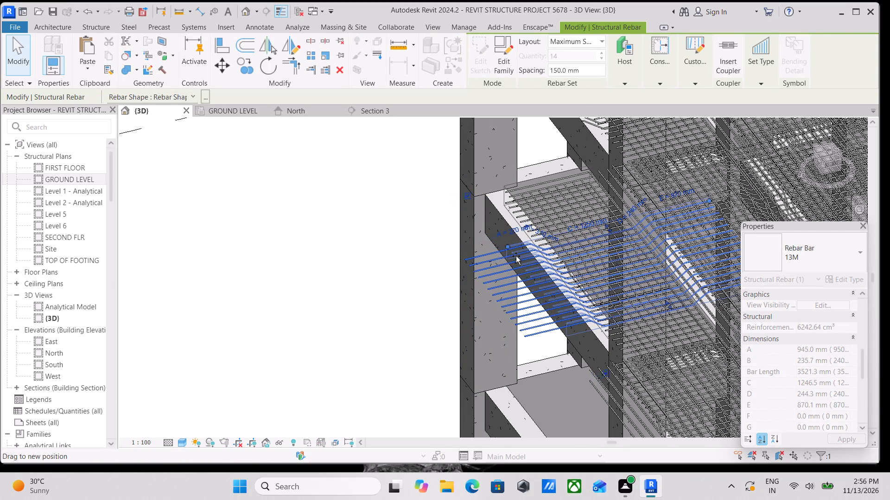
pyautogui.moveTo(516, 256); pyautogui.dragTo(544, 256)
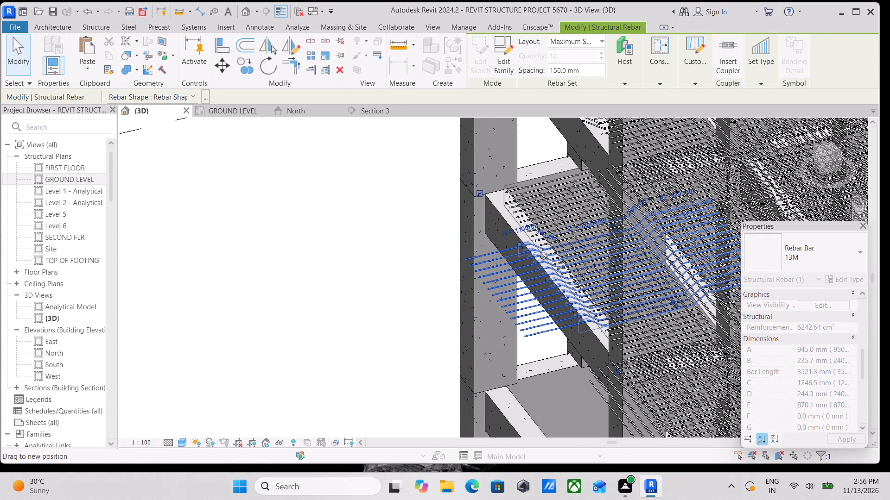
pyautogui.moveTo(544, 256); pyautogui.dragTo(528, 256)
# Examine the rebar on the lower levels, footings and floor panels from several sides of the frame.
pyautogui.moveTo(481, 309); pyautogui.dragTo(479, 308, button='middle')
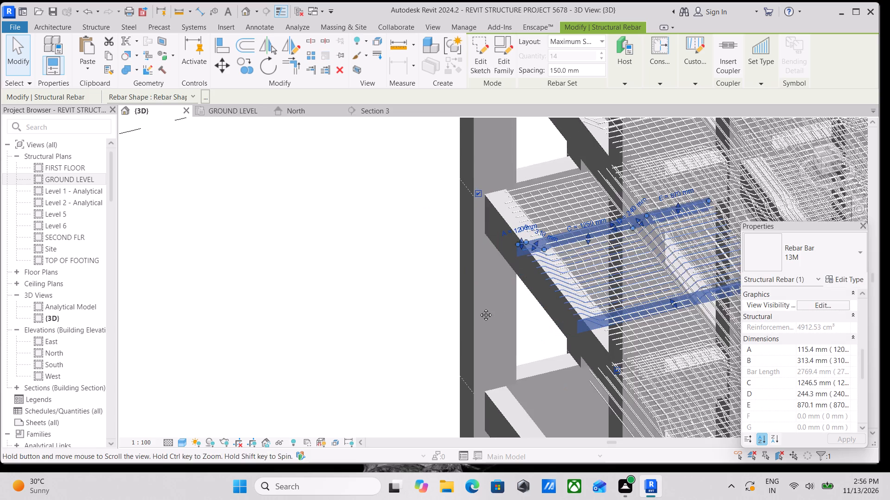
pyautogui.moveTo(479, 308); pyautogui.dragTo(466, 210, button='middle')
pyautogui.moveTo(526, 302); pyautogui.dragTo(505, 208, button='middle')
pyautogui.scroll(-2, 489, 307)
pyautogui.moveTo(489, 310); pyautogui.dragTo(517, 233, button='middle')
pyautogui.scroll(1, 496, 277)
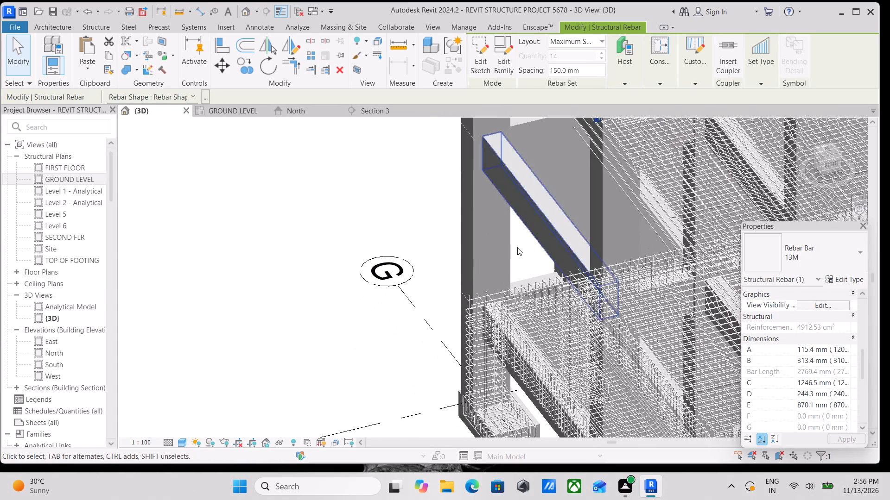
pyautogui.moveTo(506, 330); pyautogui.dragTo(506, 254, button='middle')
pyautogui.moveTo(513, 332); pyautogui.dragTo(439, 255, button='middle')
pyautogui.scroll(-3, 439, 255)
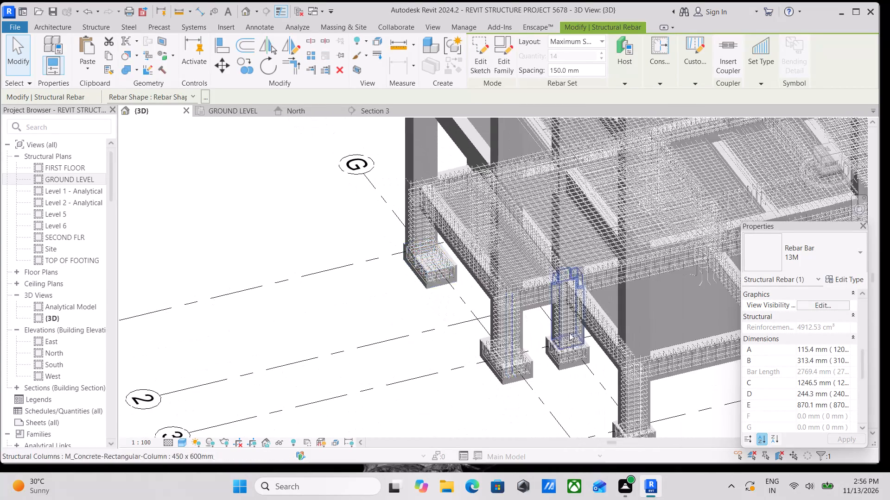
pyautogui.moveTo(569, 333); pyautogui.dragTo(456, 318, button='middle')
pyautogui.scroll(-6, 525, 336)
pyautogui.moveTo(562, 316); pyautogui.dragTo(561, 387, button='middle')
pyautogui.moveTo(578, 257); pyautogui.dragTo(578, 358, button='middle')
pyautogui.scroll(3, 575, 275)
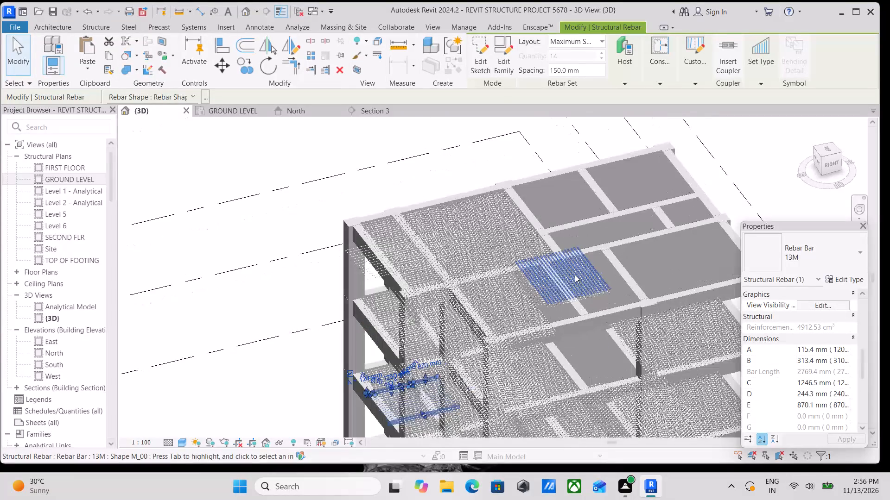
pyautogui.keyDown('shift'); pyautogui.moveTo(575, 275); pyautogui.dragTo(557, 297, button='middle'); pyautogui.keyUp('shift')
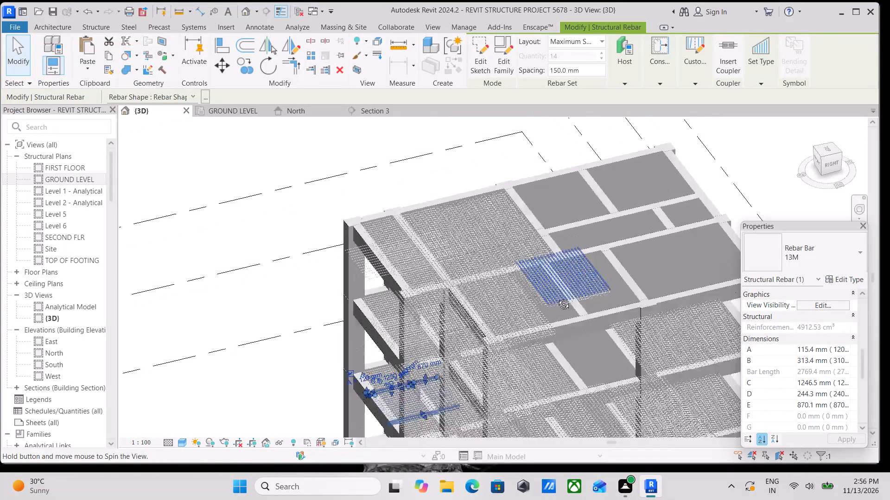
pyautogui.keyDown('shift'); pyautogui.moveTo(557, 297); pyautogui.dragTo(402, 242, button='middle'); pyautogui.keyUp('shift')
pyautogui.keyDown('shift'); pyautogui.scroll(1, 552, 340); pyautogui.keyUp('shift')
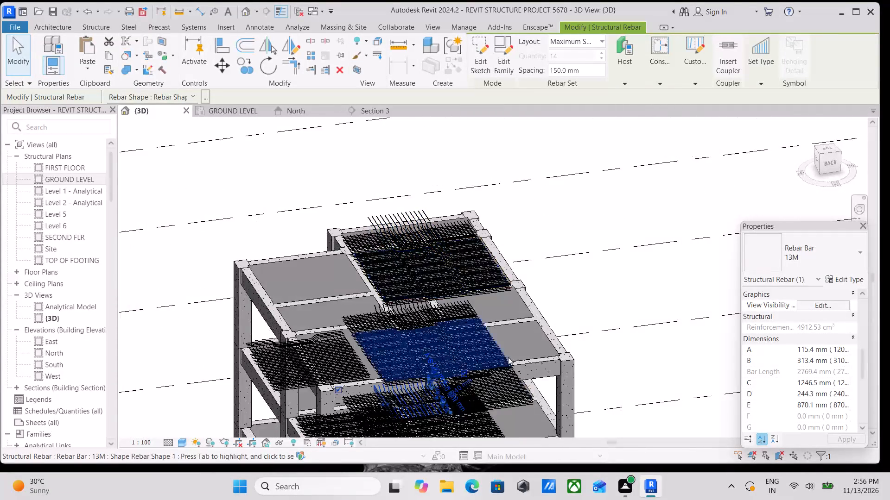
pyautogui.keyDown('shift'); pyautogui.moveTo(502, 353); pyautogui.dragTo(349, 308, button='middle'); pyautogui.keyUp('shift')
pyautogui.scroll(-3, 372, 310)
pyautogui.keyDown('shift'); pyautogui.moveTo(373, 310); pyautogui.dragTo(442, 312, button='middle'); pyautogui.keyUp('shift')
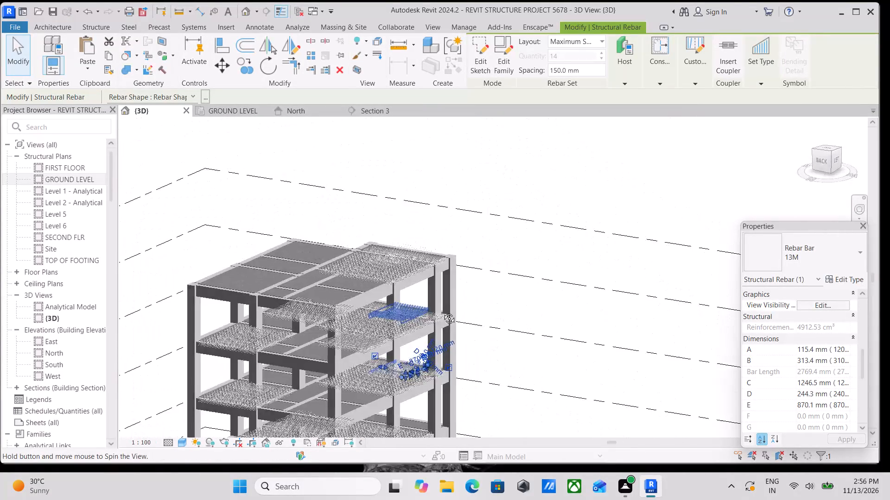
pyautogui.keyDown('shift'); pyautogui.moveTo(442, 312); pyautogui.dragTo(599, 334, button='middle'); pyautogui.keyUp('shift')
pyautogui.keyDown('shift'); pyautogui.moveTo(516, 392); pyautogui.dragTo(634, 419, button='middle'); pyautogui.keyUp('shift')
pyautogui.keyDown('shift'); pyautogui.scroll(2, 634, 419); pyautogui.keyUp('shift')
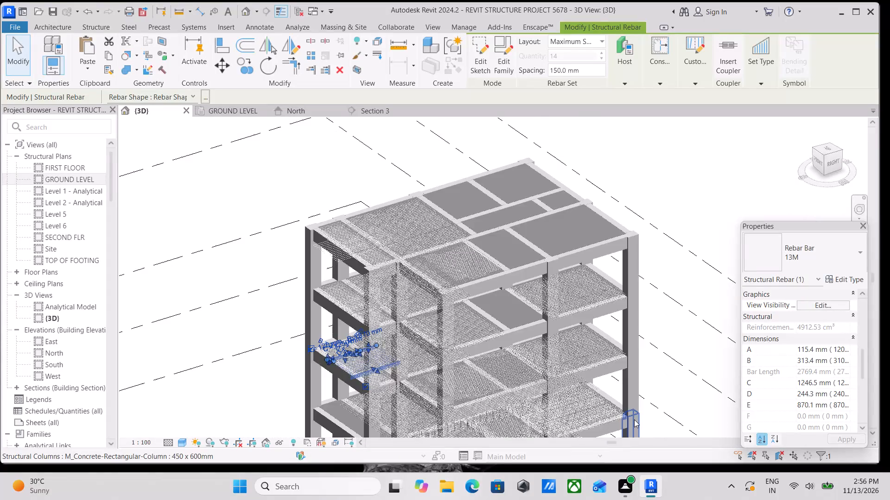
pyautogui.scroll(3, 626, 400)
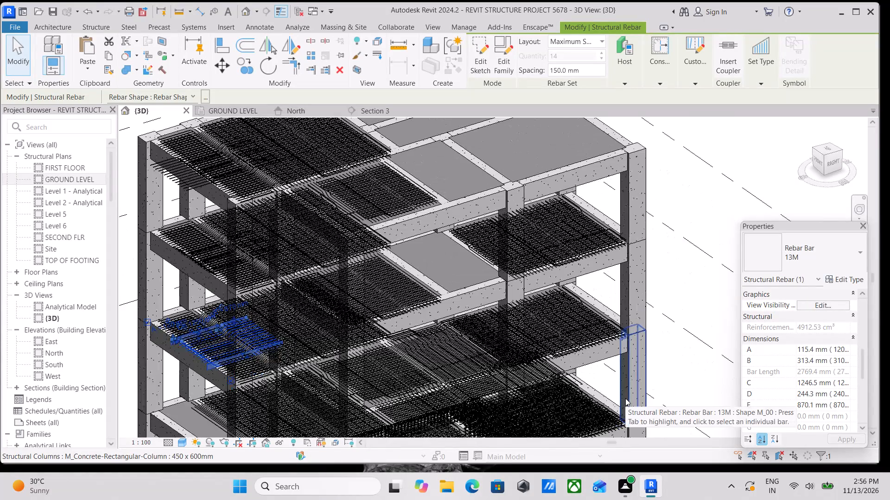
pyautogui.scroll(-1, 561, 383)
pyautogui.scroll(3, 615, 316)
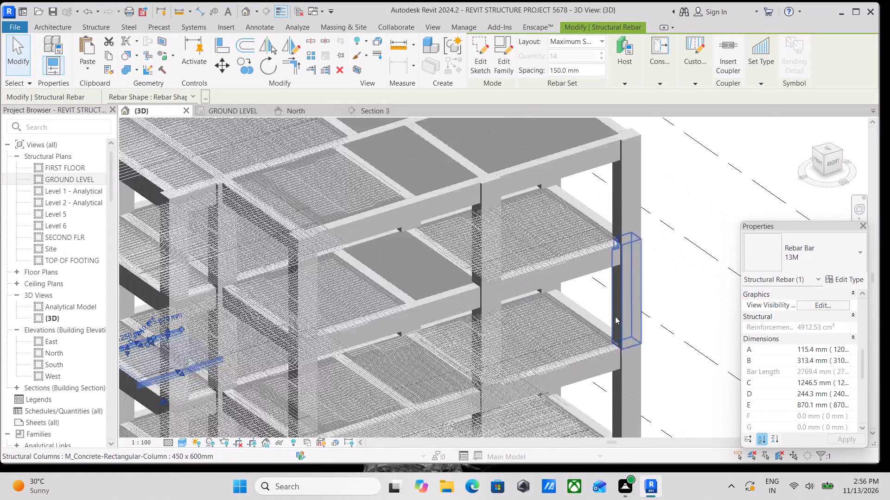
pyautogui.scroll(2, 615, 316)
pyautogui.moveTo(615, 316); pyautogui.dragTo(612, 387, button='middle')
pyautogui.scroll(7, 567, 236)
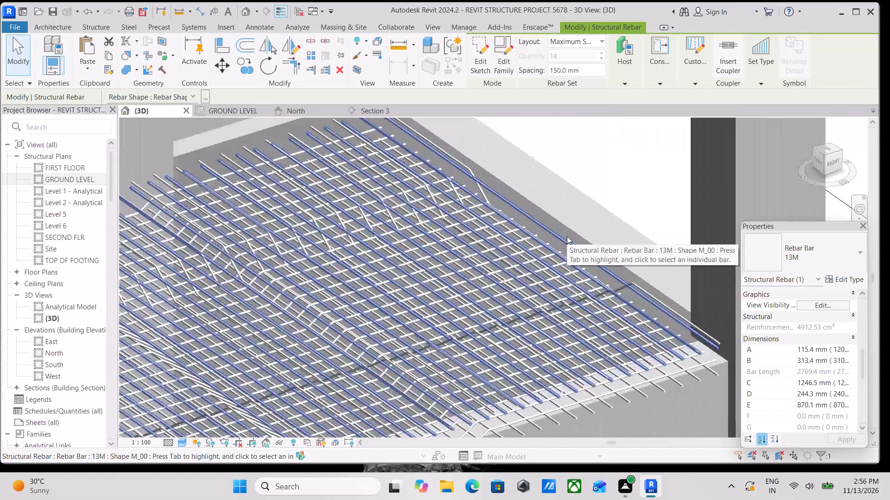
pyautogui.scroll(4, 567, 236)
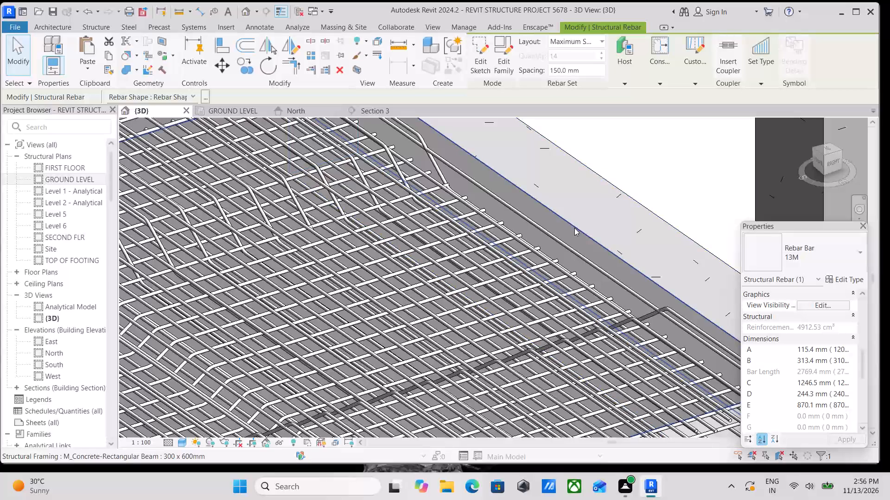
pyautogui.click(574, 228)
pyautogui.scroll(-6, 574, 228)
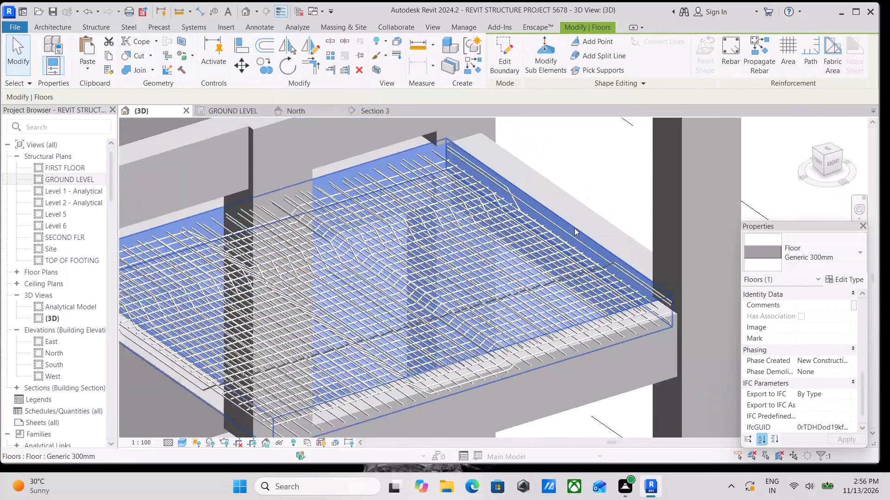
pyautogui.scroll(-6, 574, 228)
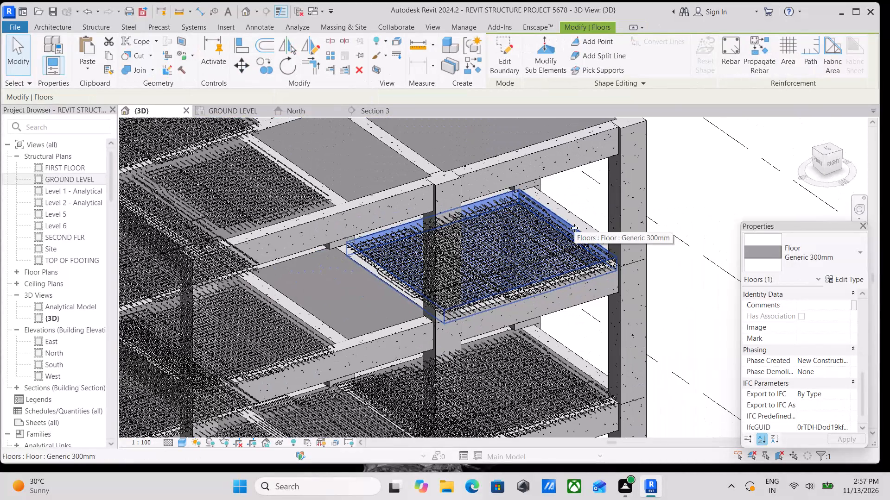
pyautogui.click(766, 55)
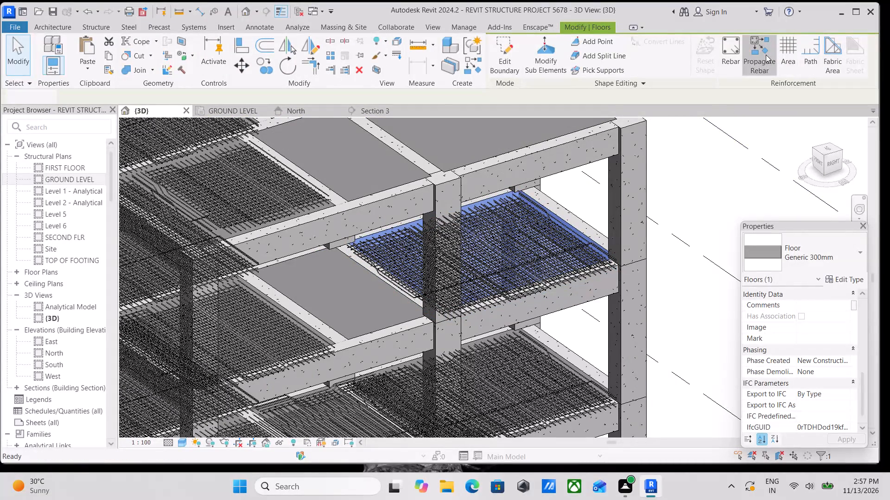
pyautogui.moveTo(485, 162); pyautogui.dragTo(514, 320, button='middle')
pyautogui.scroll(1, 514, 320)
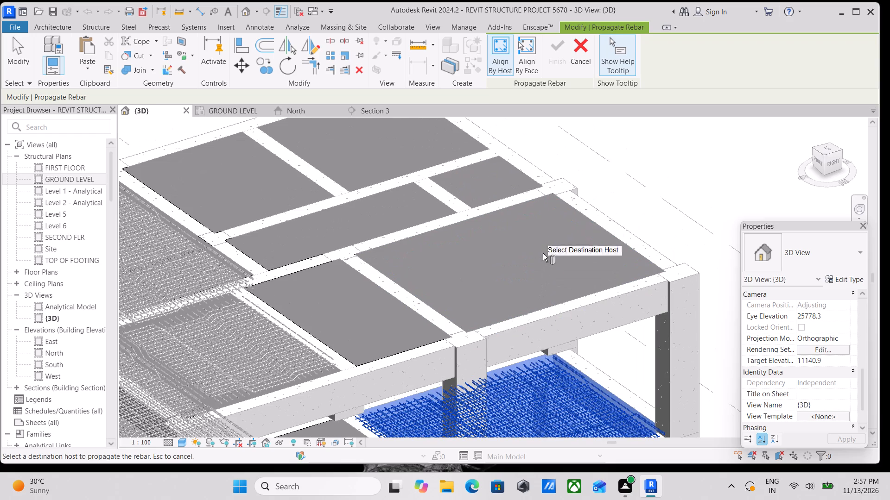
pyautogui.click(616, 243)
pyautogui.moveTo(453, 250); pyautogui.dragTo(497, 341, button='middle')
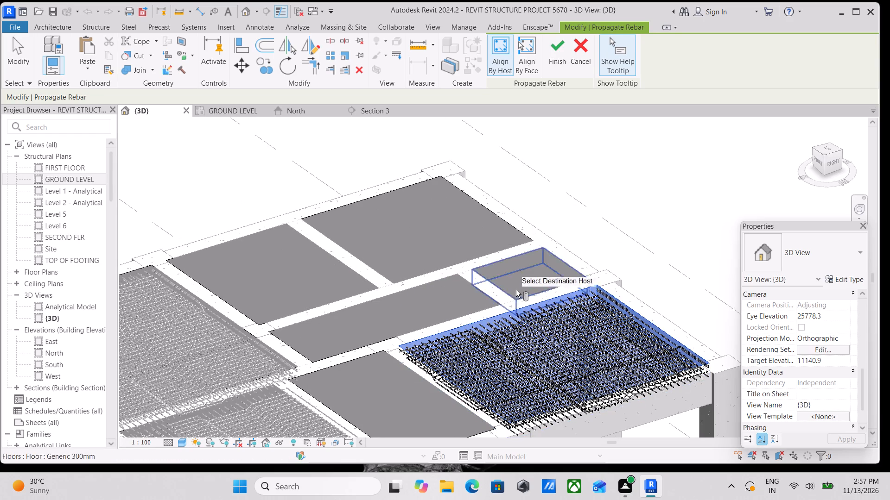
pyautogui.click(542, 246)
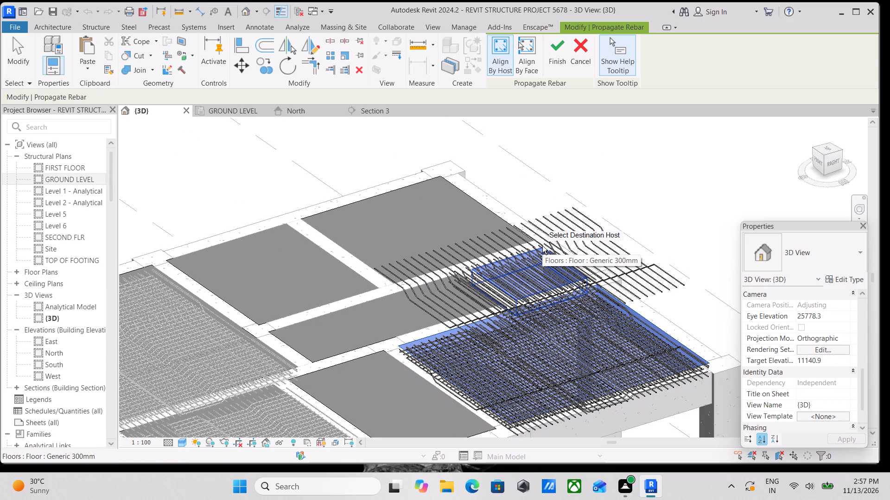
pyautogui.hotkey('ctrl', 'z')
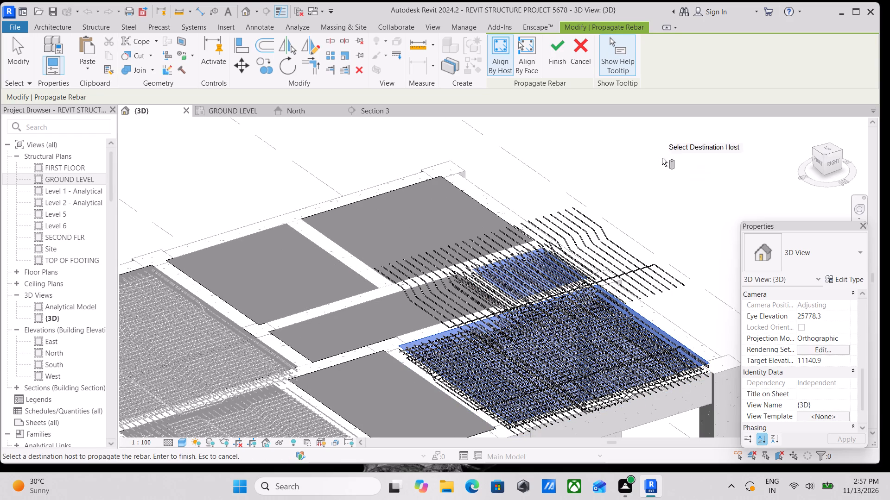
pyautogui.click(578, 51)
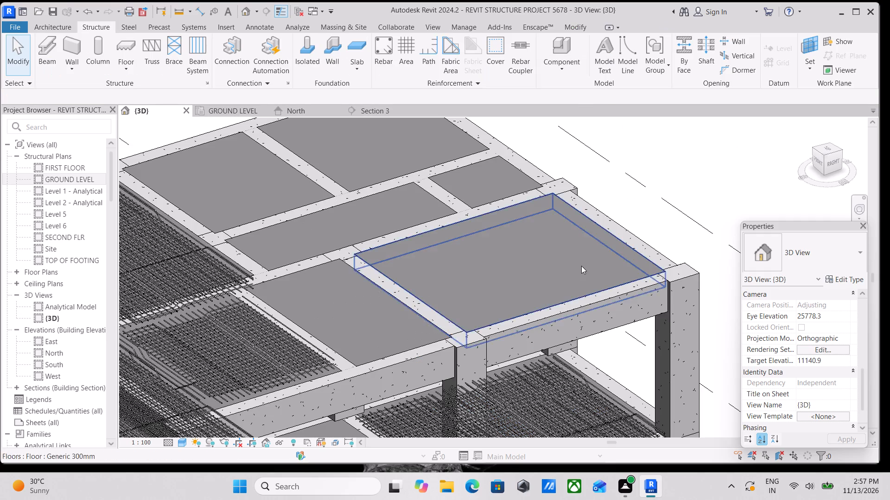
# Propagate the rebar, aligned by host, from the outer corner floor panel one level below the top to the bare panel directly above.
pyautogui.moveTo(581, 266); pyautogui.dragTo(572, 185, button='middle')
pyautogui.scroll(11, 571, 304)
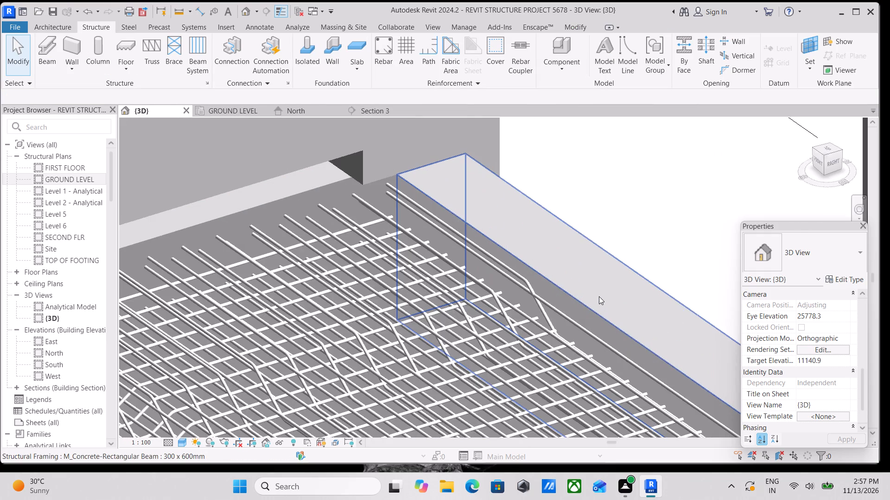
pyautogui.click(578, 303)
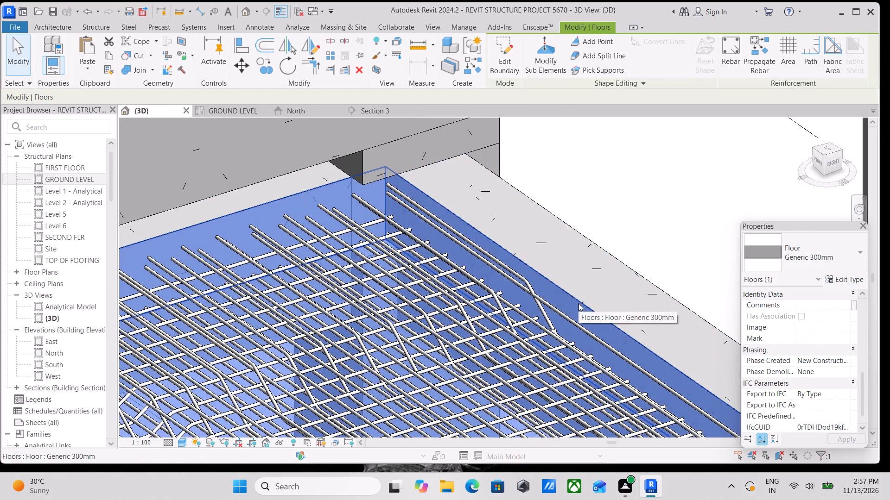
pyautogui.scroll(-12, 578, 303)
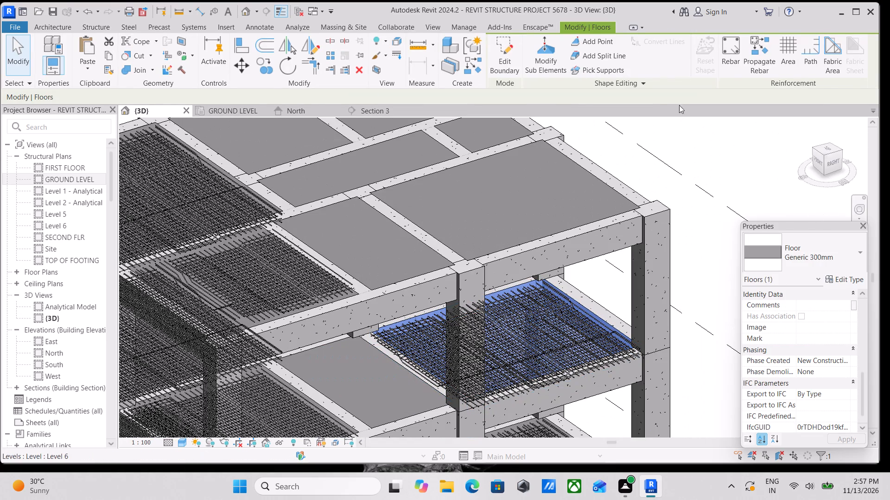
pyautogui.click(751, 58)
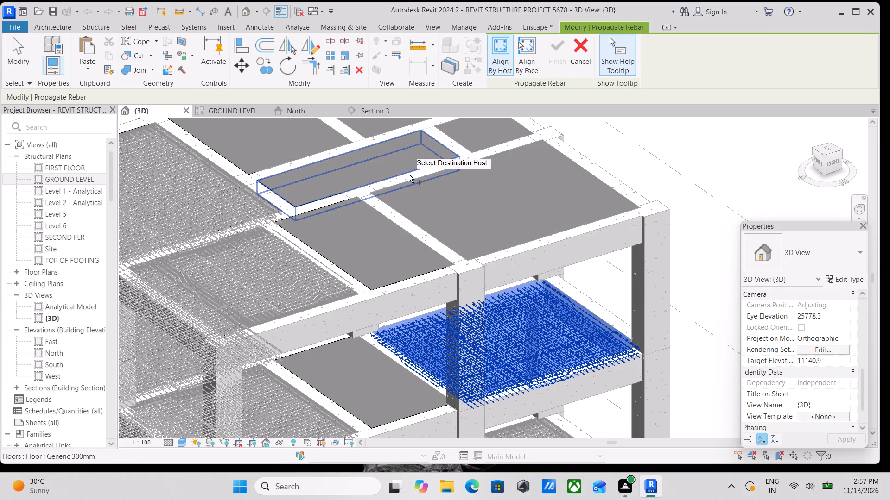
pyautogui.click(390, 190)
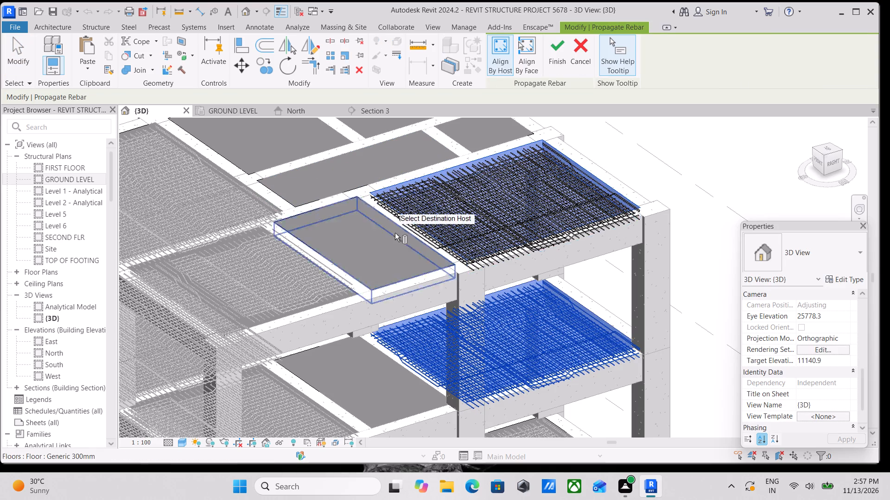
pyautogui.moveTo(395, 233); pyautogui.dragTo(398, 311, button='middle')
pyautogui.click(560, 54)
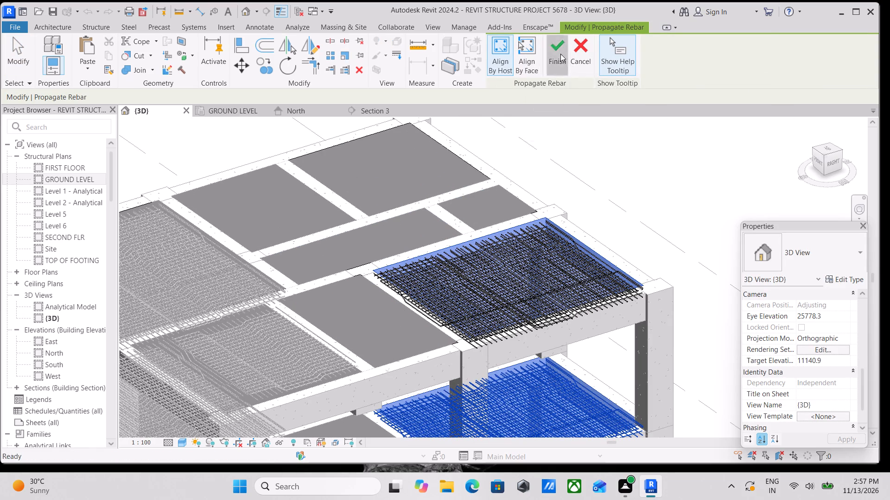
# Examine the slab, beam and footing rebar from the top level down to the foundations on the right and back sides.
pyautogui.scroll(-2, 535, 222)
pyautogui.moveTo(535, 222); pyautogui.dragTo(465, 119, button='middle')
pyautogui.scroll(-2, 511, 310)
pyautogui.moveTo(511, 310); pyautogui.dragTo(513, 277, button='middle')
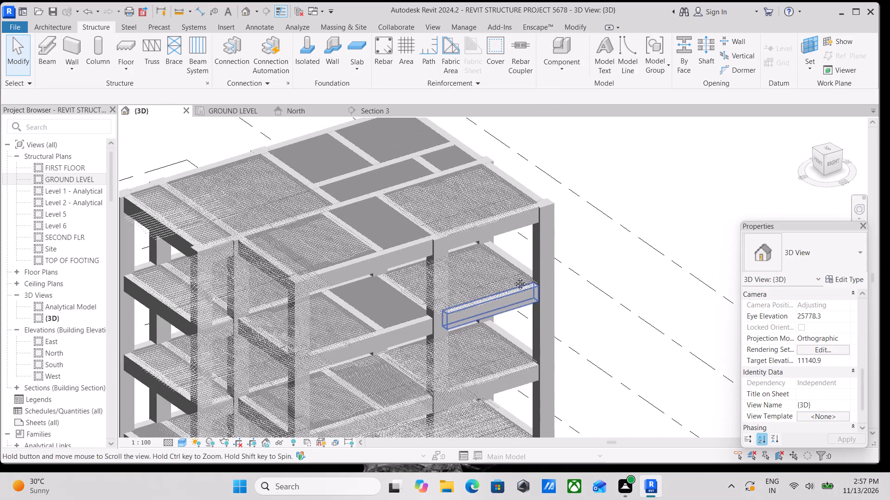
pyautogui.moveTo(513, 277); pyautogui.dragTo(515, 243, button='middle')
pyautogui.scroll(11, 393, 306)
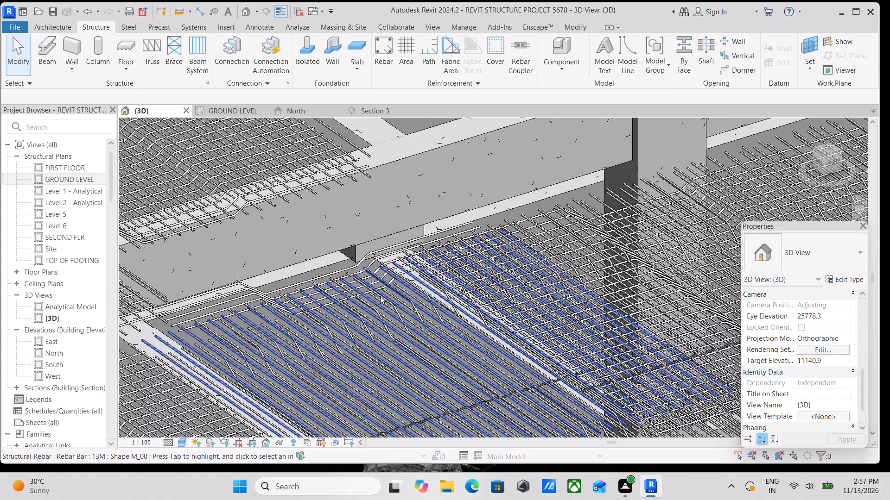
pyautogui.scroll(-8, 380, 296)
pyautogui.moveTo(425, 324); pyautogui.dragTo(421, 149, button='middle')
pyautogui.moveTo(428, 338); pyautogui.dragTo(530, 250, button='middle')
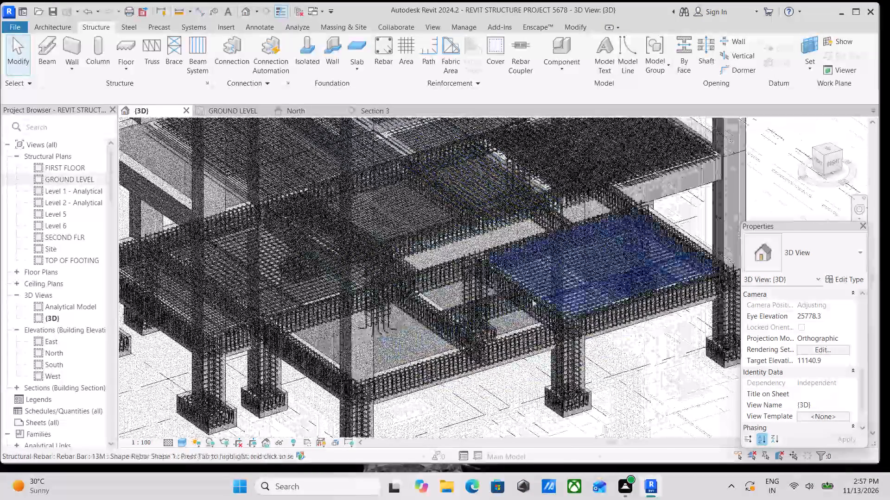
pyautogui.scroll(7, 501, 342)
pyautogui.moveTo(372, 313); pyautogui.dragTo(646, 312, button='middle')
pyautogui.scroll(1, 646, 312)
pyautogui.scroll(-8, 646, 312)
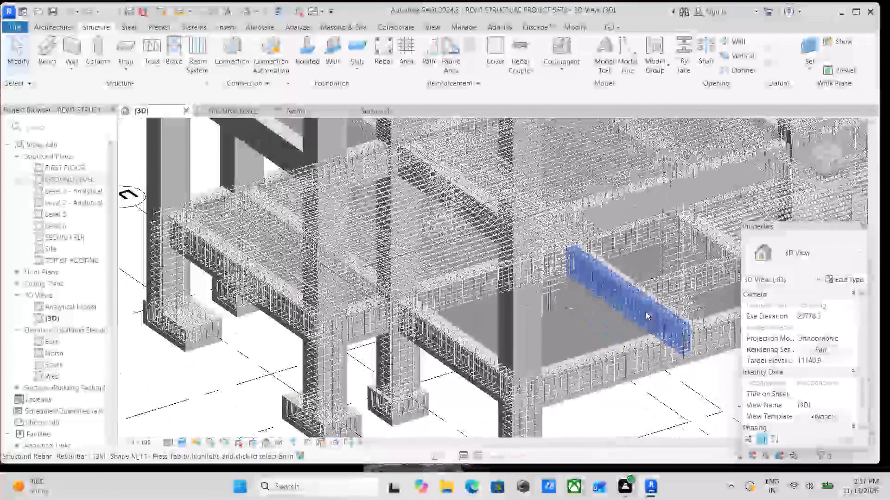
pyautogui.scroll(-1, 628, 335)
pyautogui.keyDown('shift'); pyautogui.moveTo(629, 350); pyautogui.dragTo(468, 211, button='middle'); pyautogui.keyUp('shift')
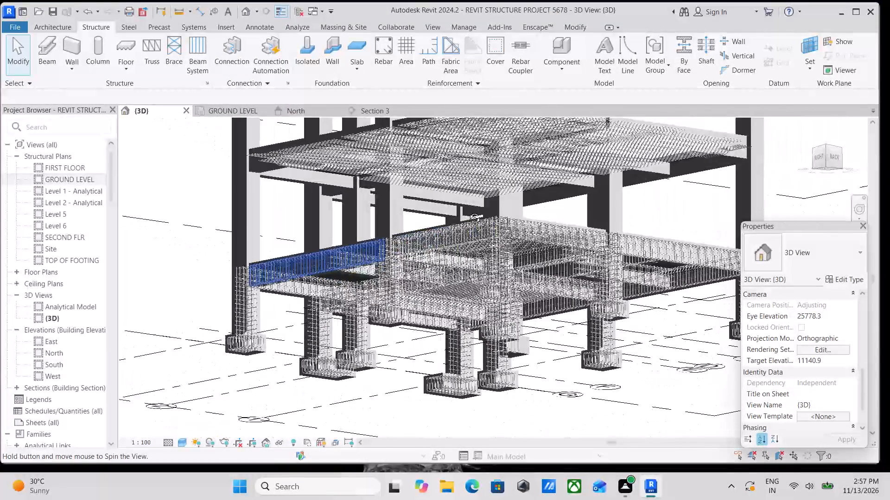
pyautogui.keyDown('shift'); pyautogui.moveTo(468, 211); pyautogui.dragTo(449, 236, button='middle'); pyautogui.keyUp('shift')
pyautogui.keyDown('shift'); pyautogui.scroll(-2, 449, 235); pyautogui.keyUp('shift')
pyautogui.scroll(-2, 527, 239)
pyautogui.keyDown('shift'); pyautogui.moveTo(527, 239); pyautogui.dragTo(538, 337, button='middle'); pyautogui.keyUp('shift')
pyautogui.scroll(-5, 537, 333)
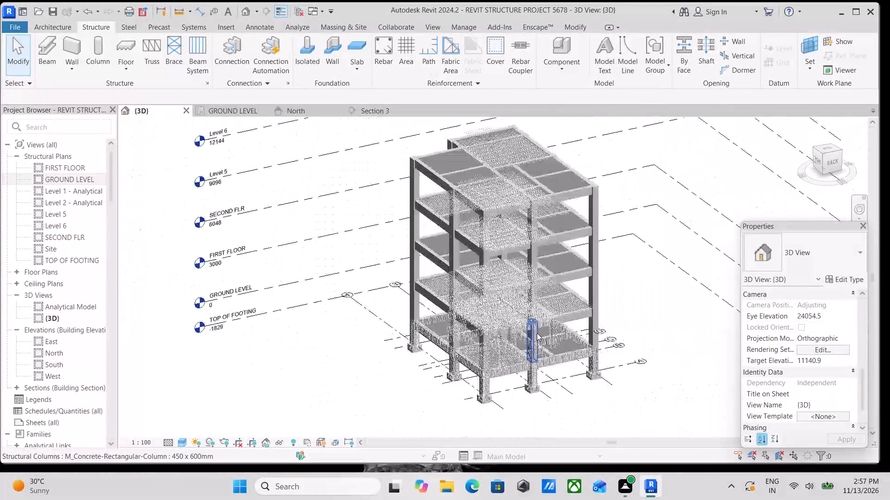
# Examine the floor panels on the upper and intermediate levels from the back for missing slab rebar.
pyautogui.moveTo(537, 333); pyautogui.dragTo(545, 346, button='middle')
pyautogui.scroll(8, 529, 198)
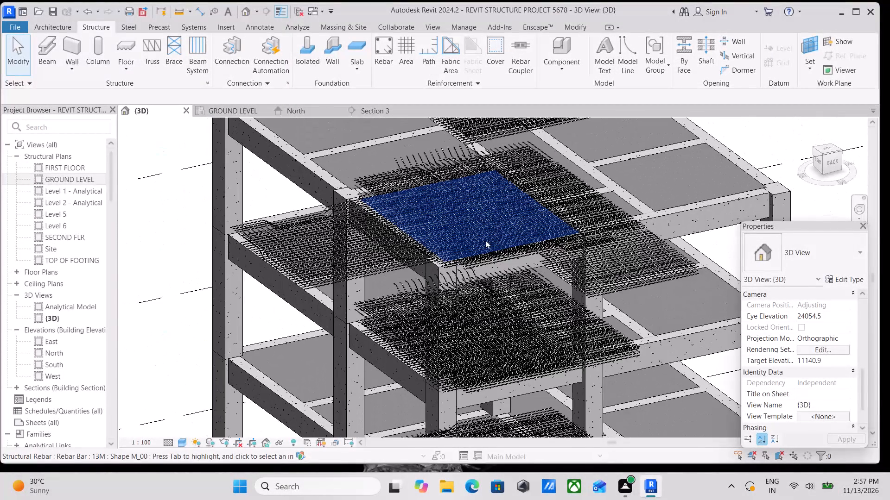
pyautogui.scroll(6, 480, 254)
pyautogui.scroll(-4, 480, 254)
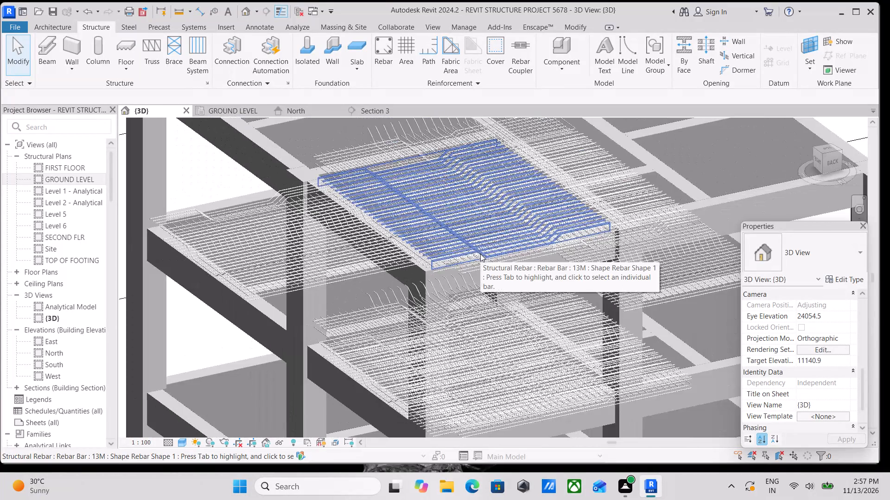
pyautogui.scroll(-6, 480, 254)
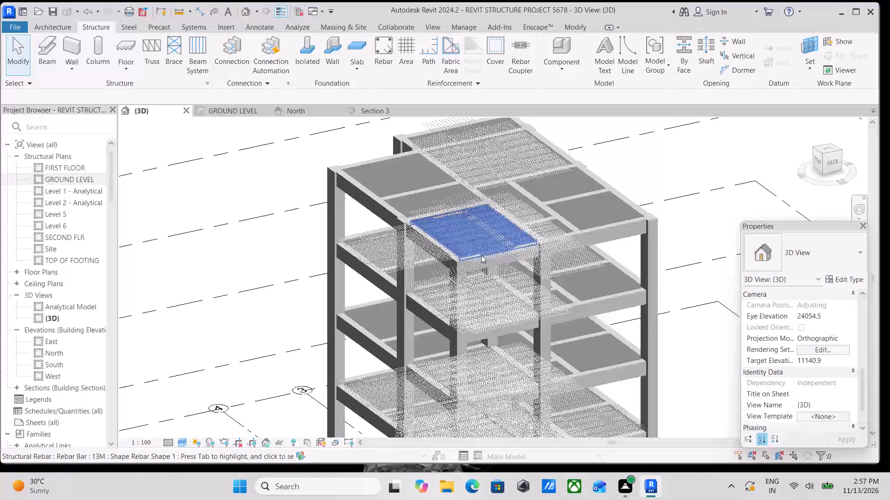
pyautogui.moveTo(494, 269); pyautogui.dragTo(446, 220, button='middle')
pyautogui.moveTo(544, 301); pyautogui.dragTo(500, 259, button='middle')
pyautogui.scroll(2, 500, 259)
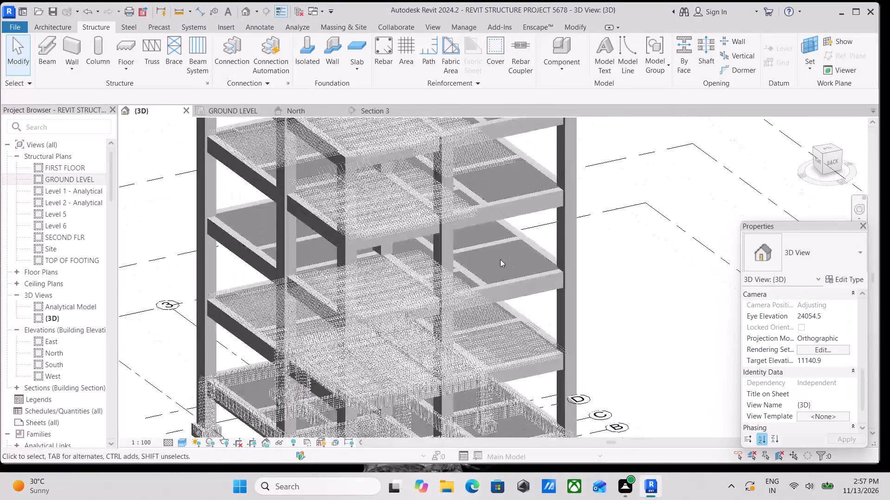
pyautogui.scroll(9, 500, 259)
pyautogui.scroll(-3, 500, 259)
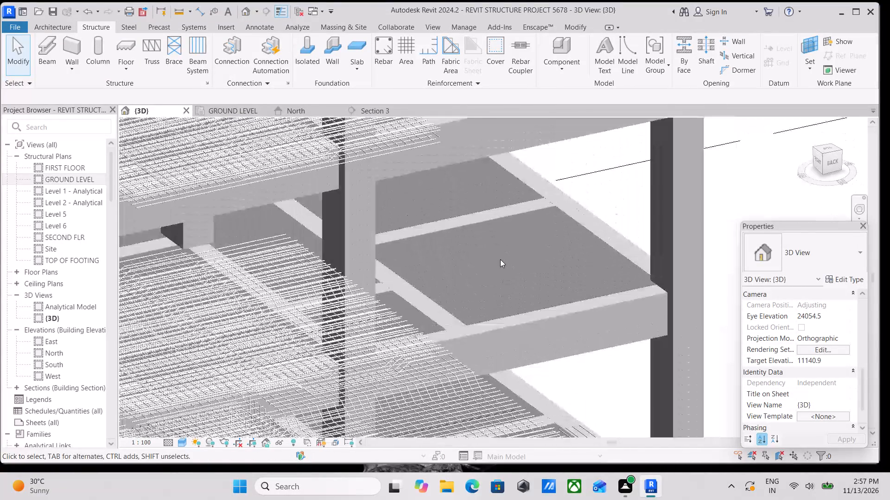
pyautogui.scroll(-4, 500, 259)
pyautogui.scroll(1, 500, 259)
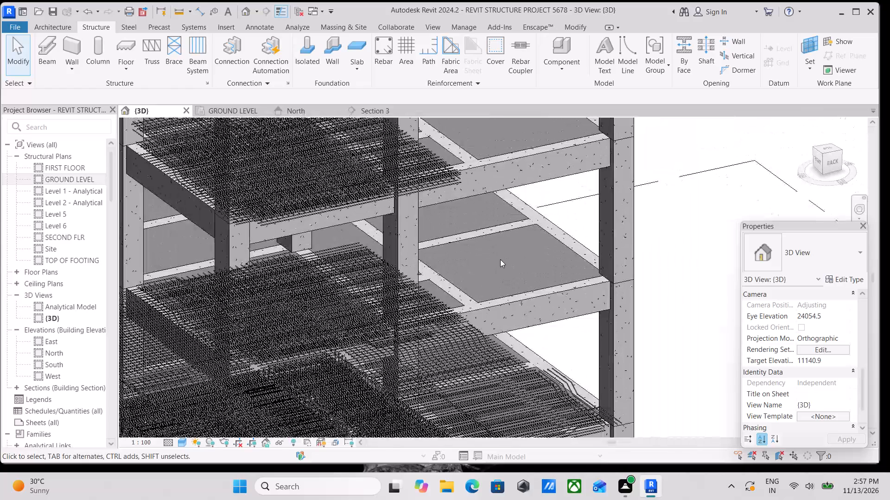
pyautogui.scroll(-2, 500, 259)
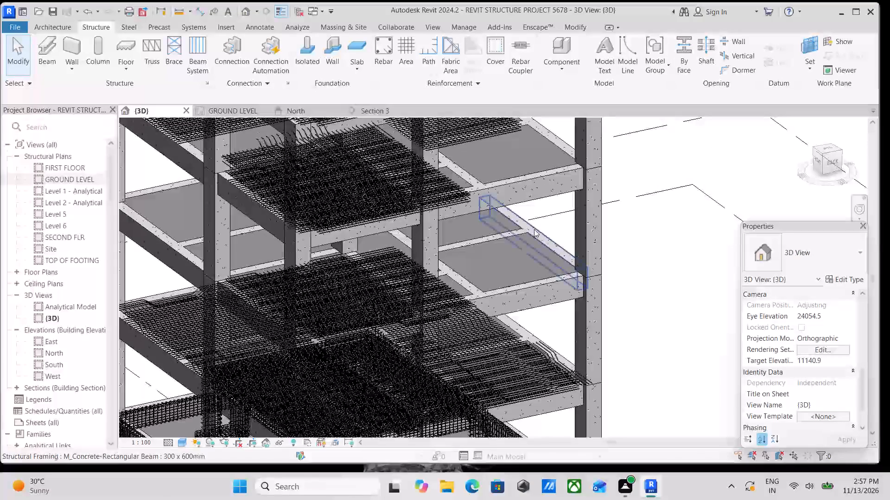
pyautogui.scroll(3, 534, 229)
pyautogui.scroll(-1, 501, 240)
pyautogui.moveTo(501, 240); pyautogui.dragTo(478, 254, button='middle')
pyautogui.scroll(-3, 478, 255)
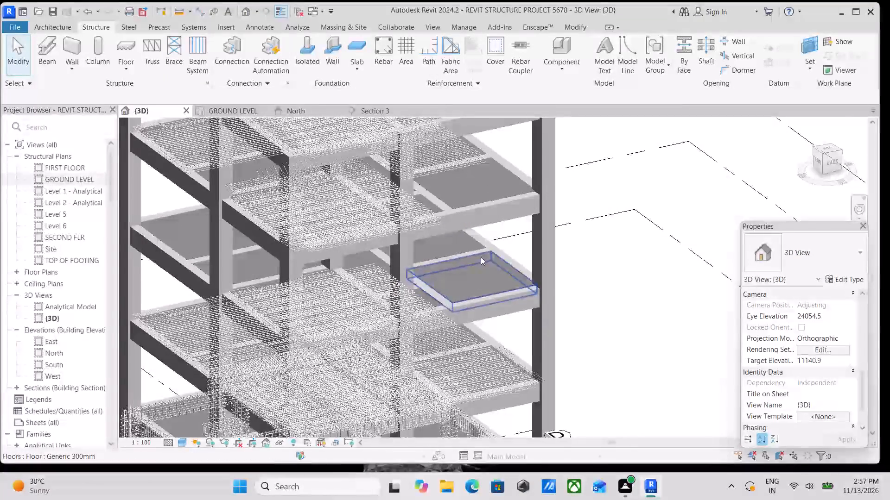
# Examine the floor panels' reinforcement level by level from the back-left side, in elevation and from above.
pyautogui.keyDown('shift'); pyautogui.moveTo(500, 280); pyautogui.dragTo(354, 259, button='middle'); pyautogui.keyUp('shift')
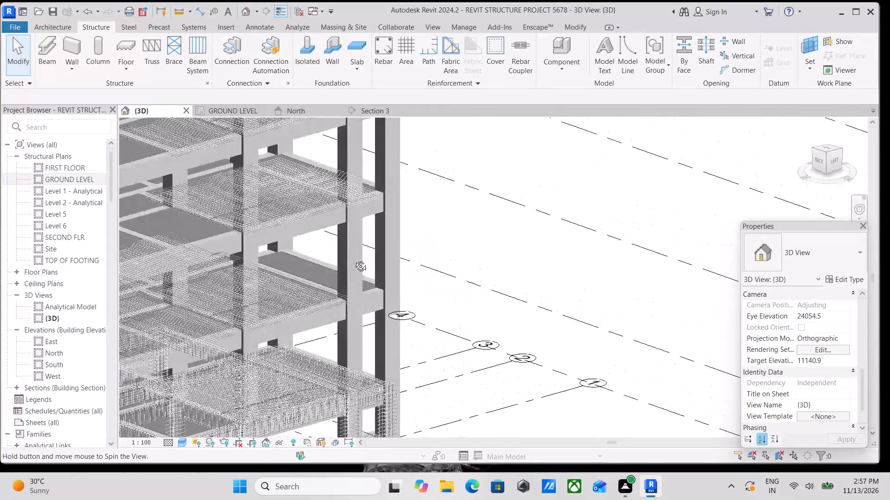
pyautogui.keyDown('shift'); pyautogui.moveTo(354, 259); pyautogui.dragTo(339, 285, button='middle'); pyautogui.keyUp('shift')
pyautogui.scroll(-4, 339, 286)
pyautogui.scroll(-2, 428, 246)
pyautogui.moveTo(428, 246); pyautogui.dragTo(602, 257, button='middle')
pyautogui.scroll(-1, 602, 257)
pyautogui.scroll(2, 602, 257)
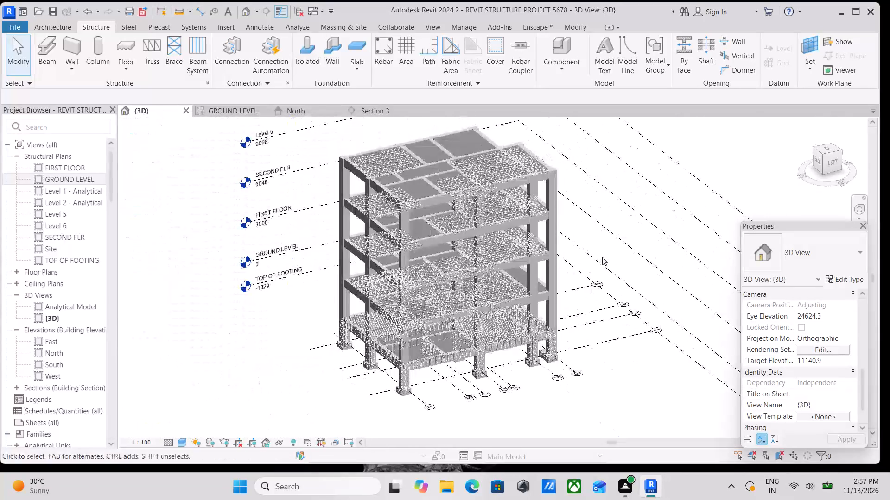
pyautogui.moveTo(591, 250); pyautogui.dragTo(600, 275, button='middle')
pyautogui.scroll(8, 419, 188)
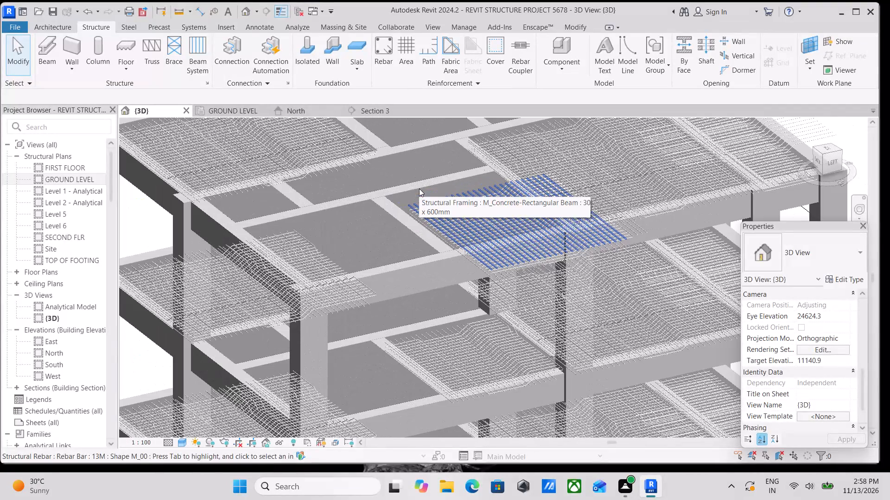
pyautogui.scroll(4, 401, 236)
pyautogui.scroll(-6, 401, 236)
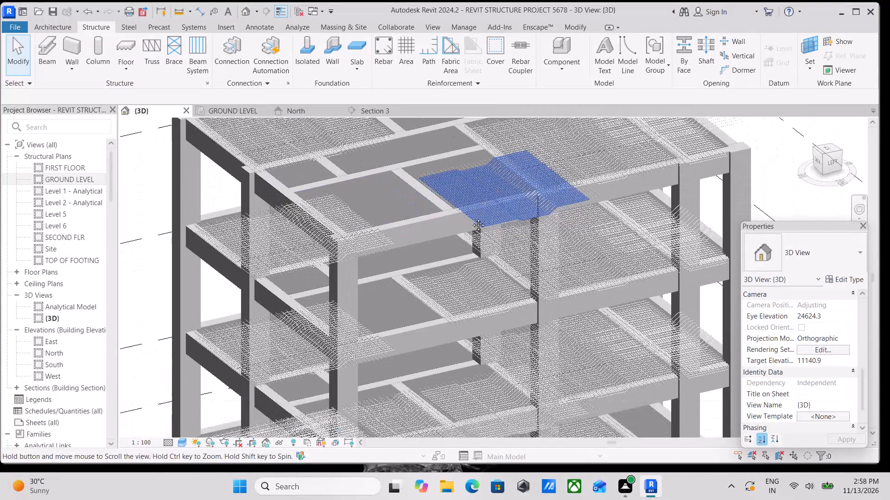
pyautogui.keyDown('shift'); pyautogui.moveTo(496, 281); pyautogui.dragTo(446, 247, button='middle'); pyautogui.keyUp('shift')
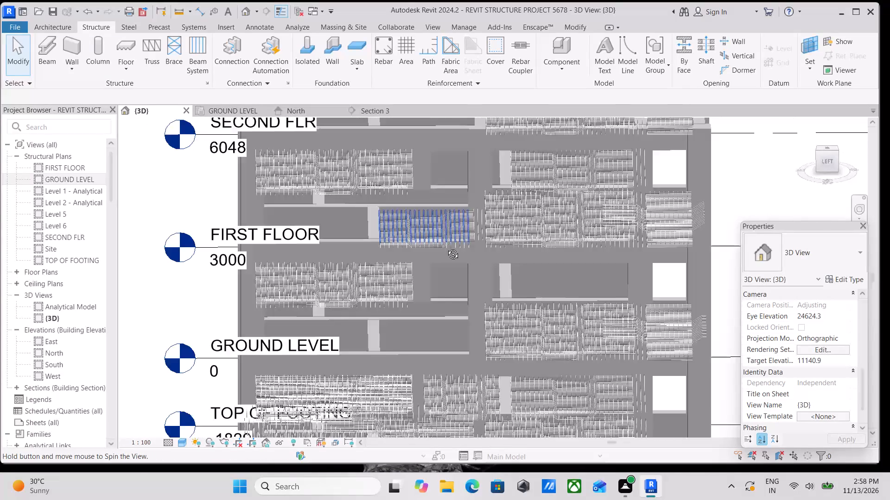
pyautogui.keyDown('shift'); pyautogui.moveTo(446, 247); pyautogui.dragTo(609, 359, button='middle'); pyautogui.keyUp('shift')
pyautogui.scroll(-3, 543, 332)
pyautogui.moveTo(543, 331); pyautogui.dragTo(466, 209, button='middle')
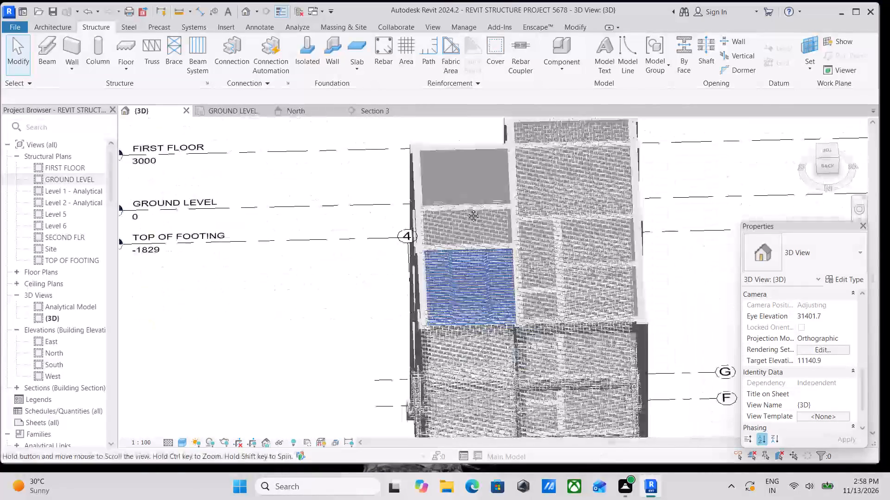
pyautogui.moveTo(466, 209); pyautogui.dragTo(465, 206, button='middle')
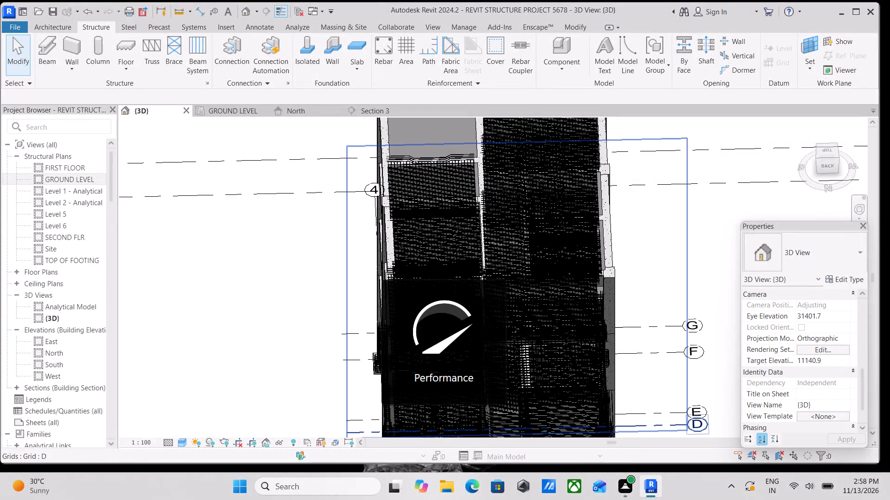
# Propagate the rebar of the Level 5 back-left corner floor panel, aligned by host, to the three nearby bare floor panels on Level 6.
pyautogui.click(837, 157)
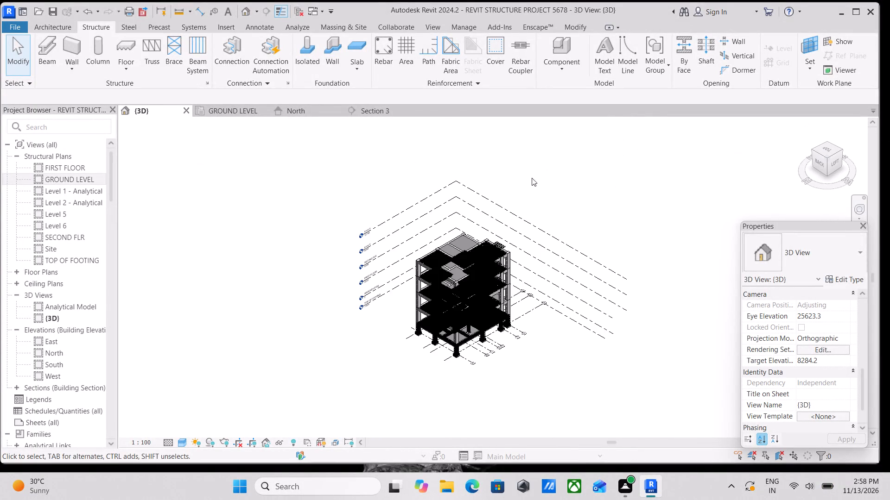
pyautogui.scroll(4, 383, 278)
pyautogui.scroll(3, 444, 286)
pyautogui.scroll(2, 474, 242)
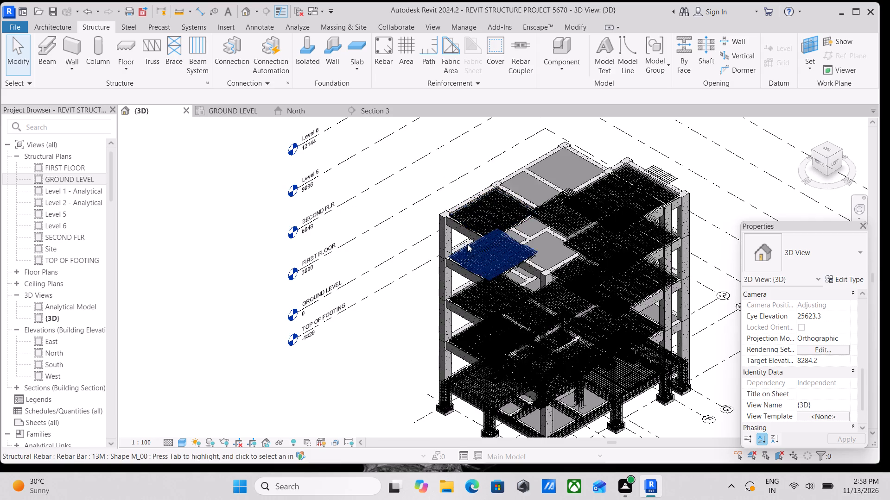
pyautogui.scroll(6, 467, 244)
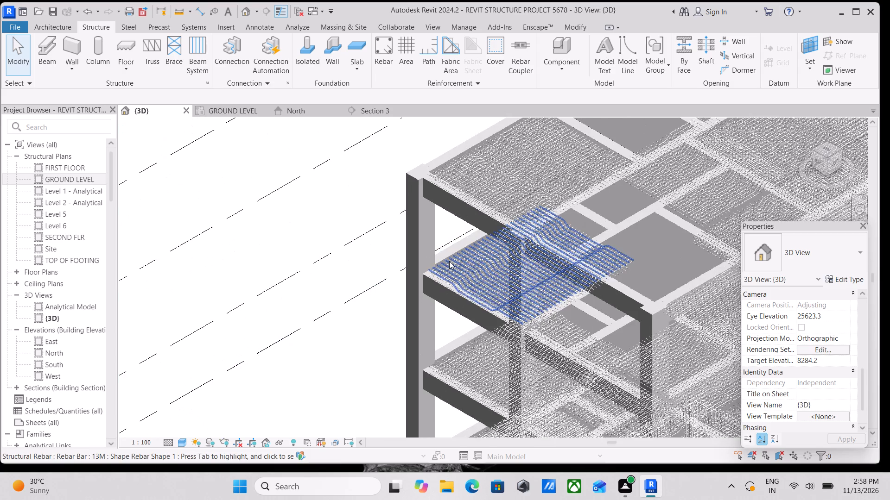
pyautogui.scroll(12, 449, 261)
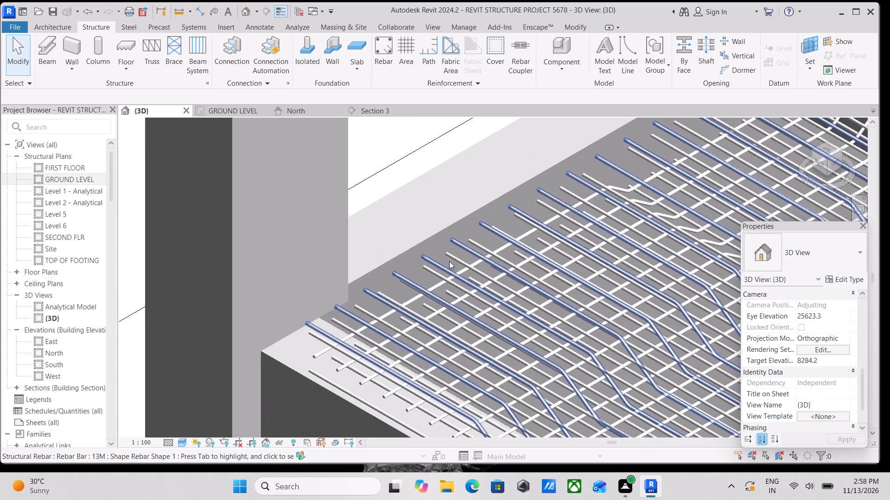
pyautogui.click(371, 275)
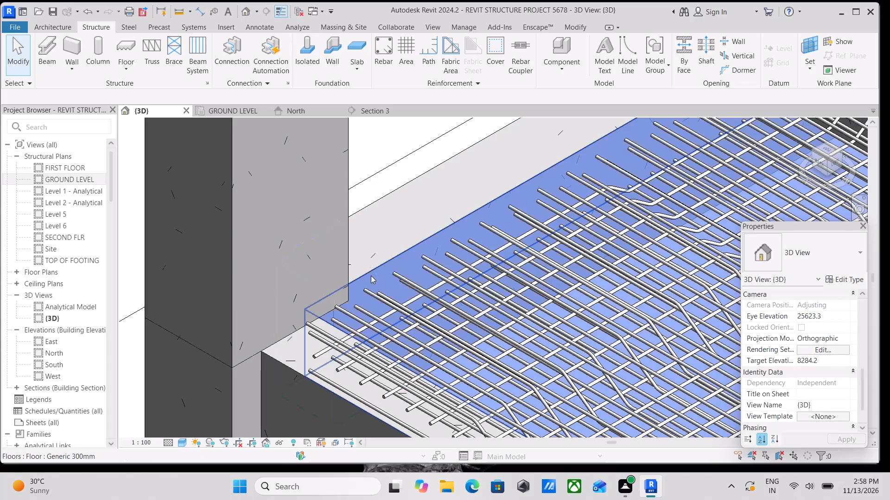
pyautogui.scroll(-11, 364, 280)
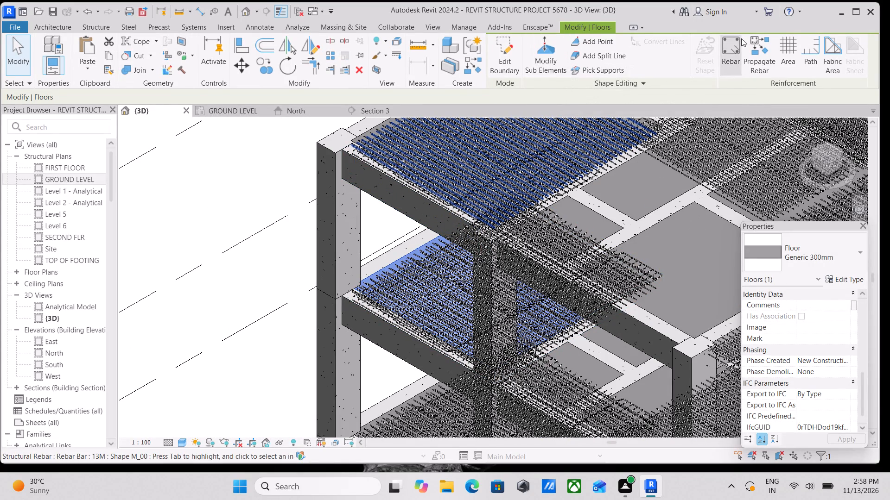
pyautogui.click(765, 50)
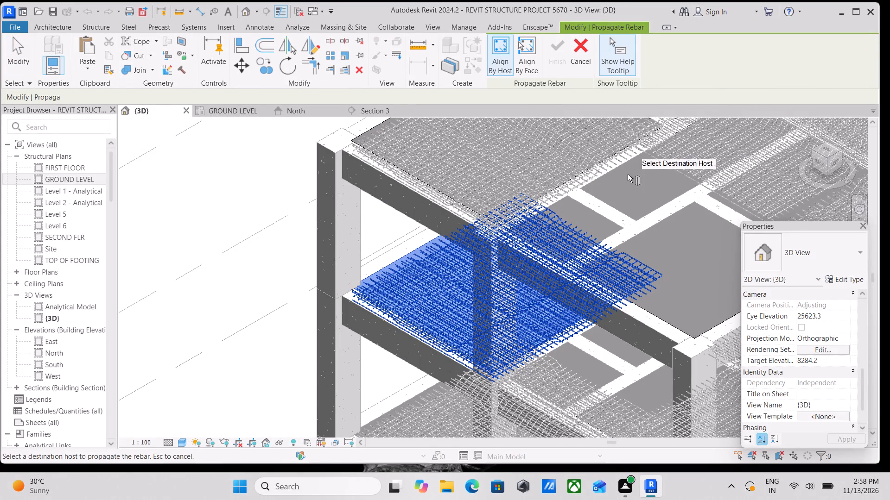
pyautogui.click(597, 185)
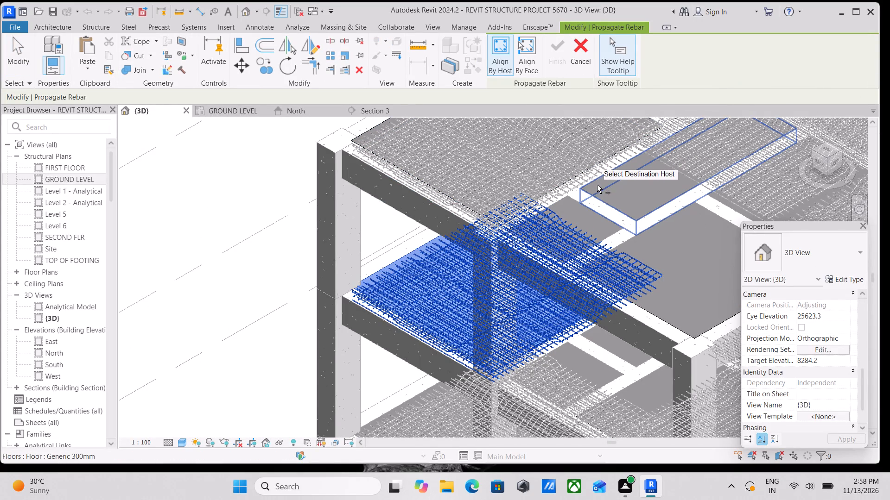
pyautogui.scroll(-2, 619, 186)
pyautogui.moveTo(619, 186); pyautogui.dragTo(592, 187, button='middle')
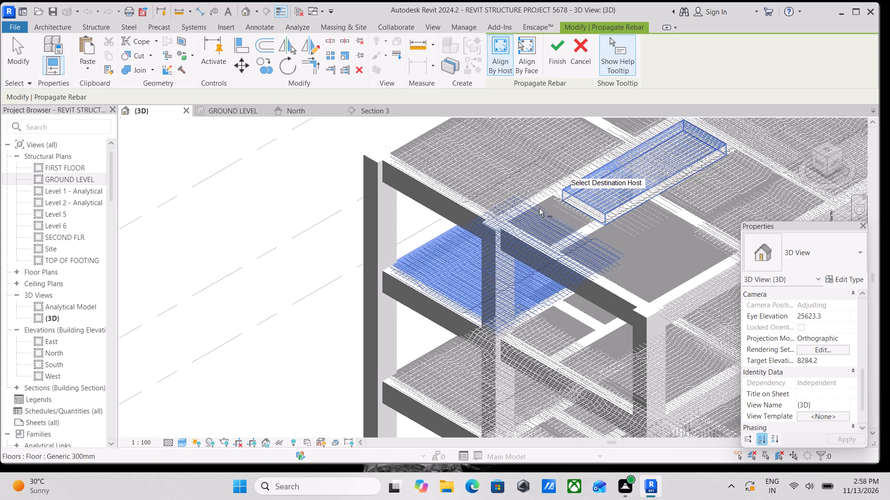
pyautogui.click(538, 209)
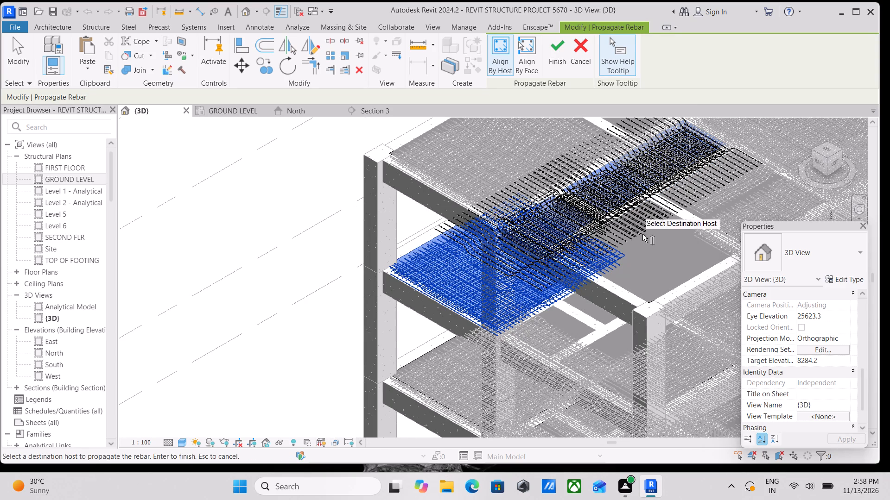
pyautogui.click(612, 281)
# Add the two bare floor panels beside the source panel on Level 5 as destination hosts and finish the rebar propagation.
pyautogui.moveTo(612, 280); pyautogui.dragTo(539, 140, button='middle')
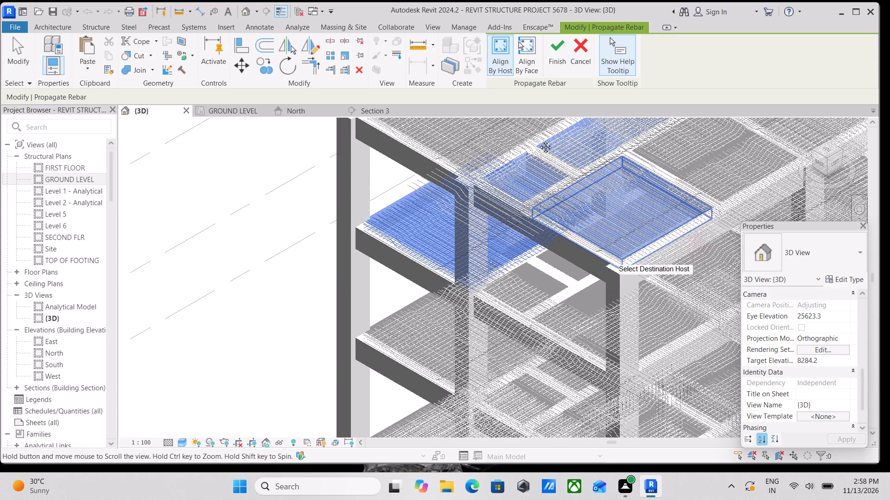
pyautogui.moveTo(539, 140); pyautogui.dragTo(533, 115, button='middle')
pyautogui.scroll(2, 497, 134)
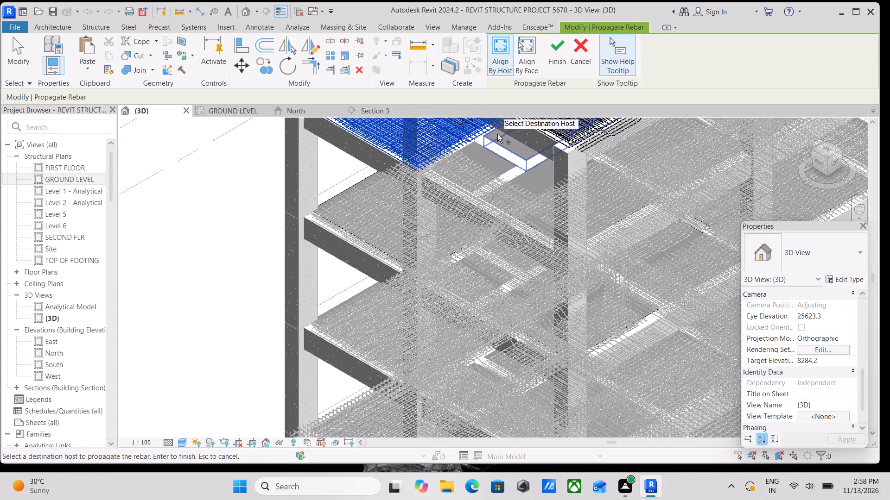
pyautogui.click(497, 134)
pyautogui.scroll(2, 482, 161)
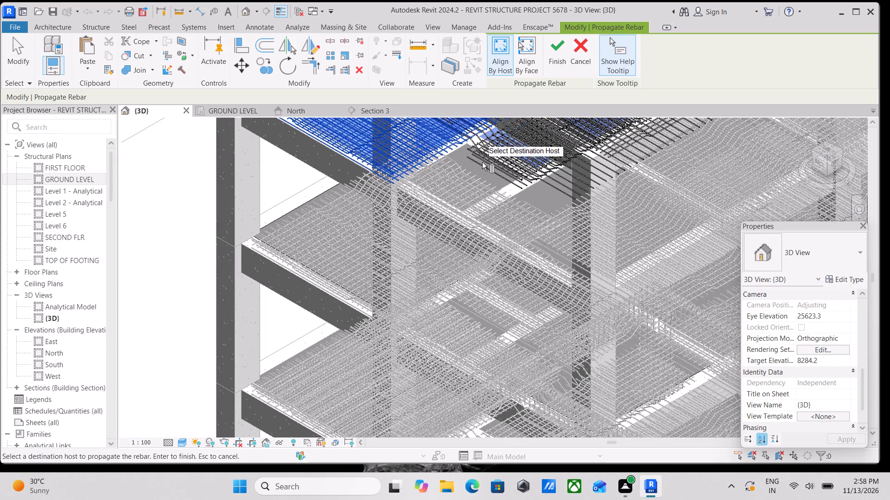
pyautogui.scroll(2, 482, 162)
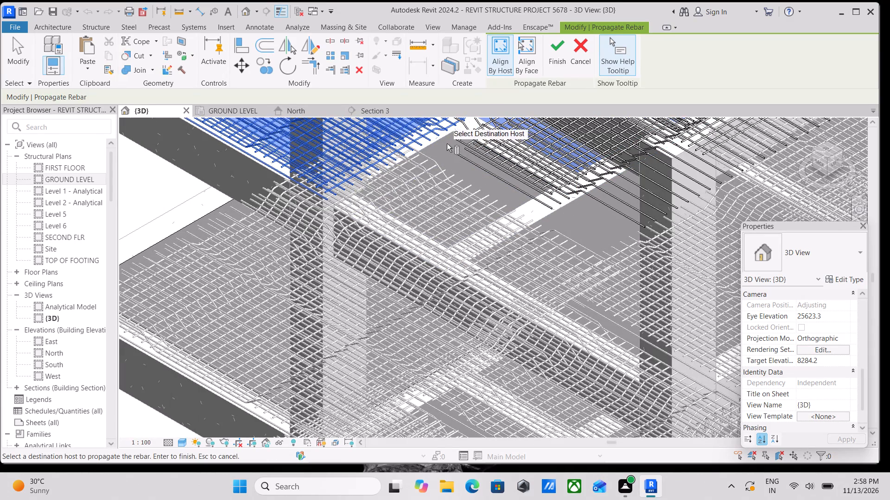
pyautogui.click(452, 132)
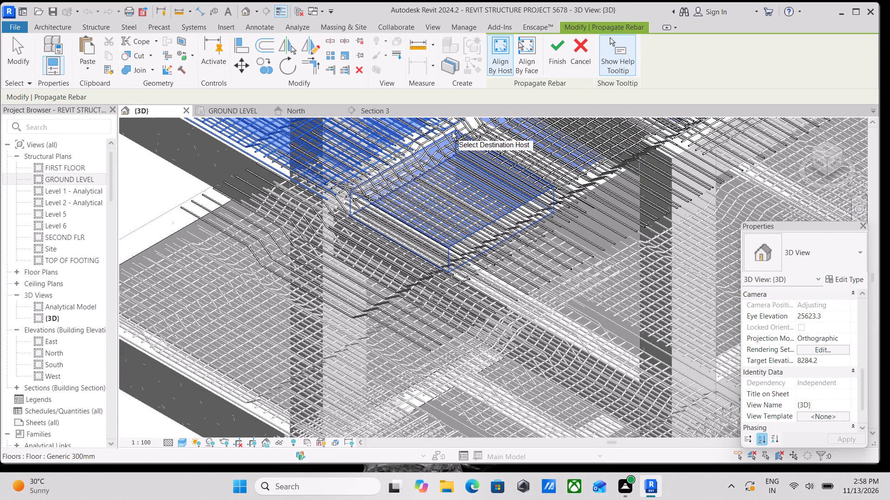
pyautogui.scroll(-13, 575, 202)
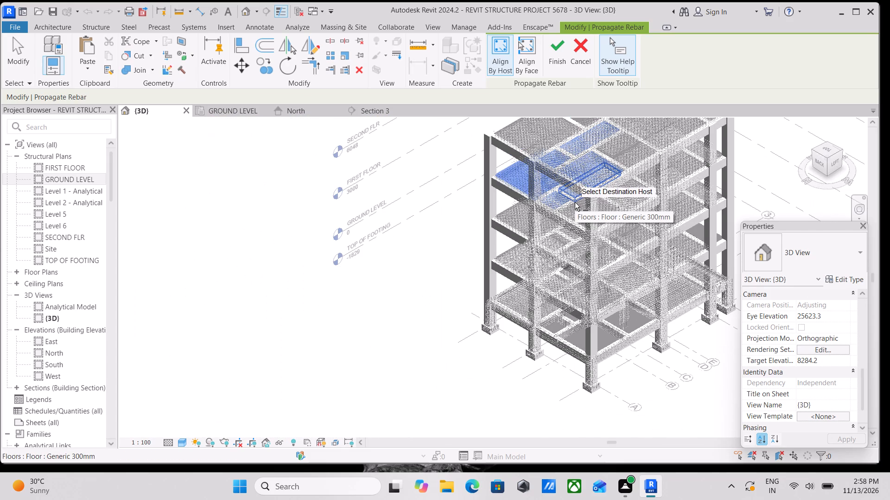
pyautogui.scroll(4, 575, 202)
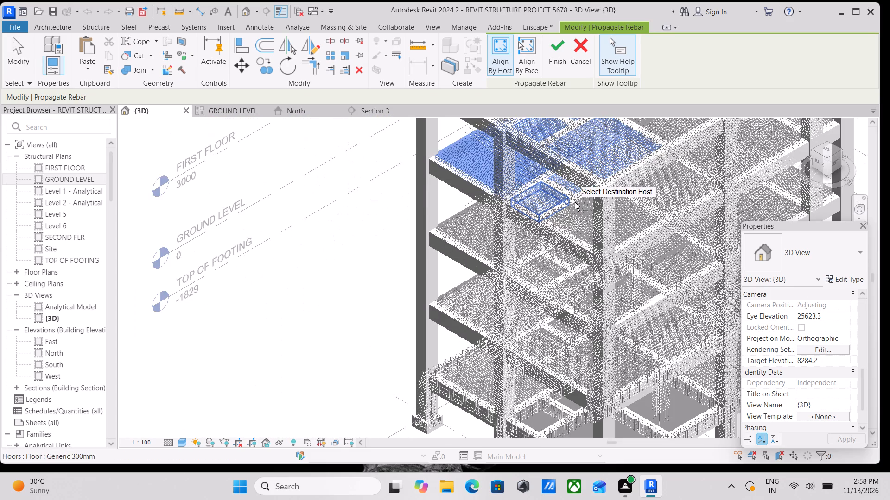
pyautogui.click(549, 44)
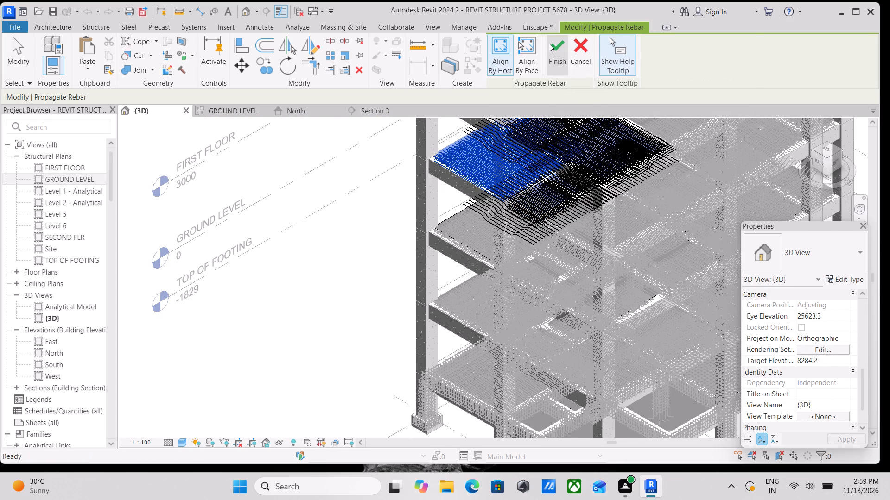
# Select all instances of the 13M slab rebar and temporarily hide them in the 3D view.
pyautogui.scroll(2, 566, 179)
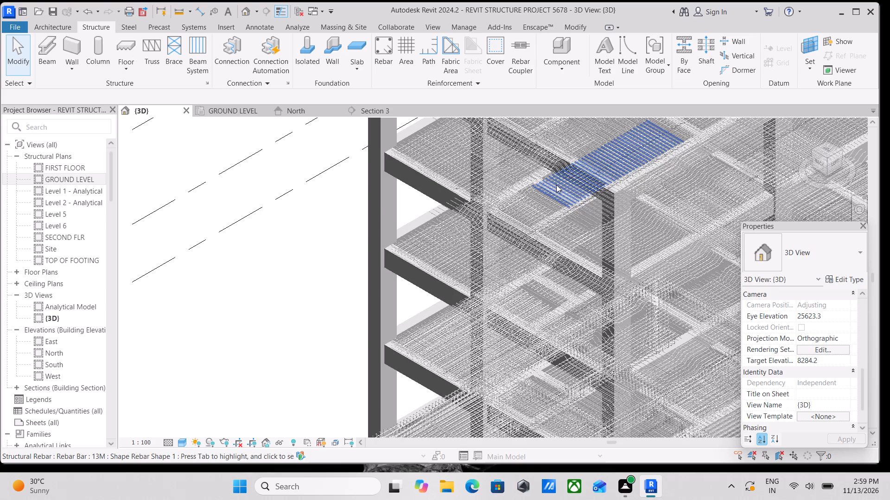
pyautogui.click(543, 187)
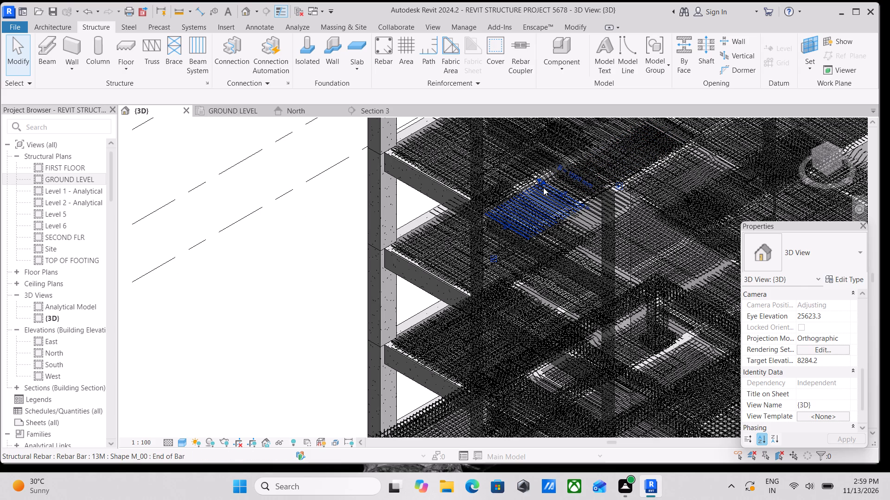
pyautogui.write('SA')
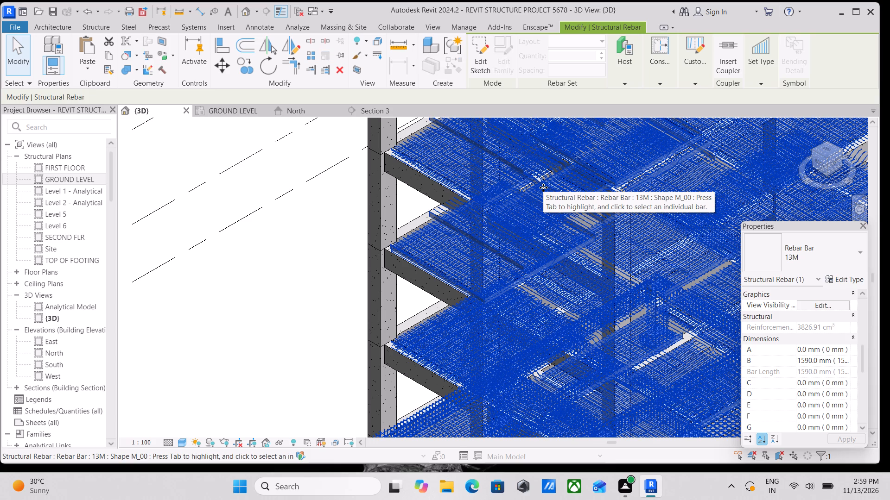
pyautogui.write('HH')
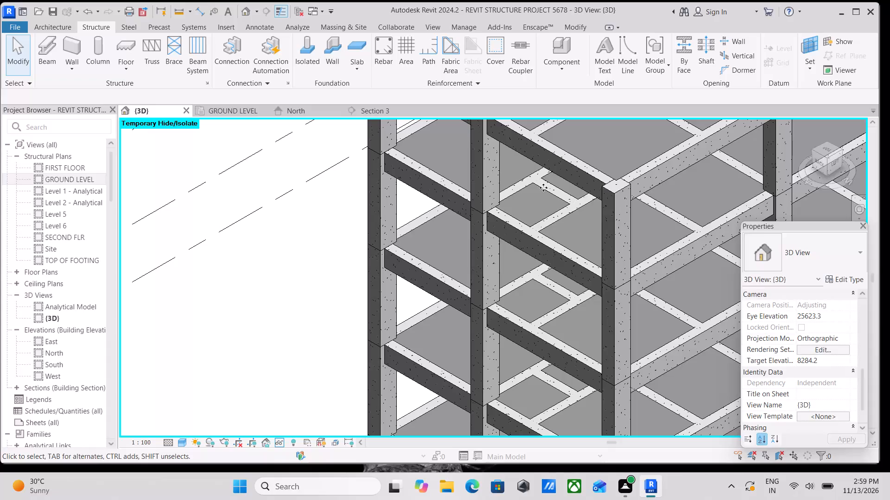
# Examine the concrete frame without its rebar, from the back-left and front-left corners.
pyautogui.scroll(-4, 526, 341)
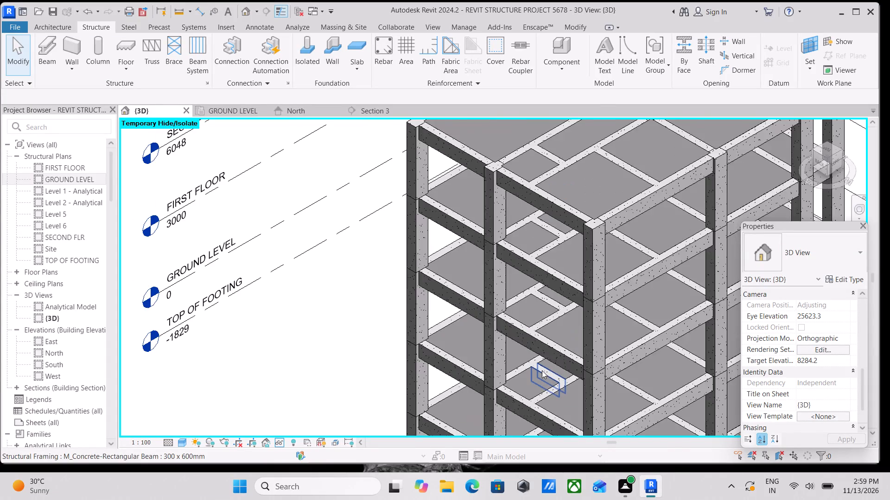
pyautogui.moveTo(542, 370); pyautogui.dragTo(457, 326, button='middle')
pyautogui.scroll(1, 457, 326)
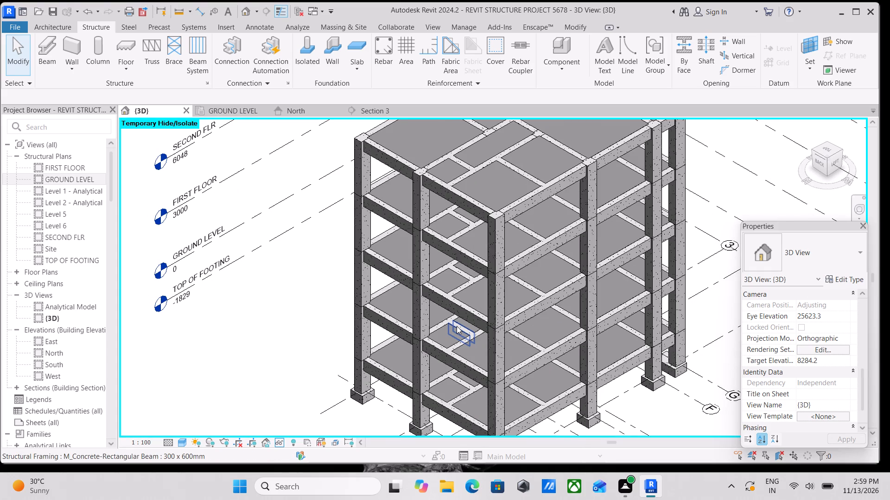
pyautogui.click(827, 169)
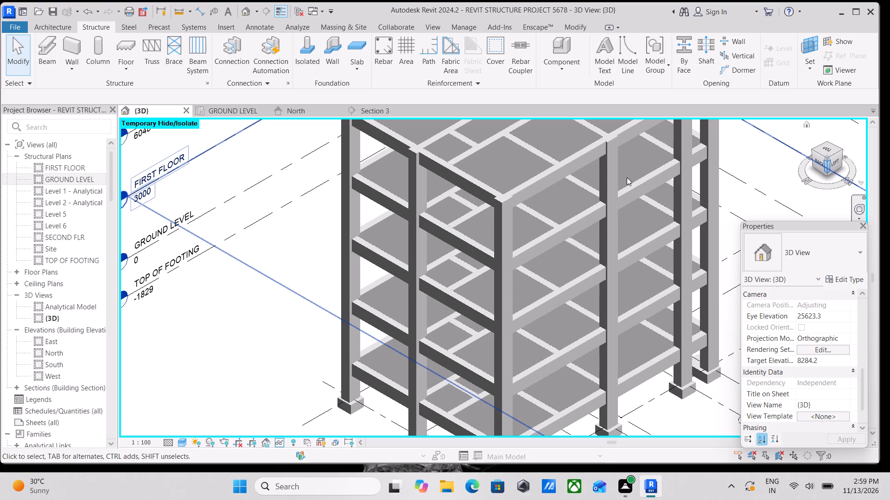
pyautogui.scroll(-3, 552, 251)
pyautogui.click(835, 155)
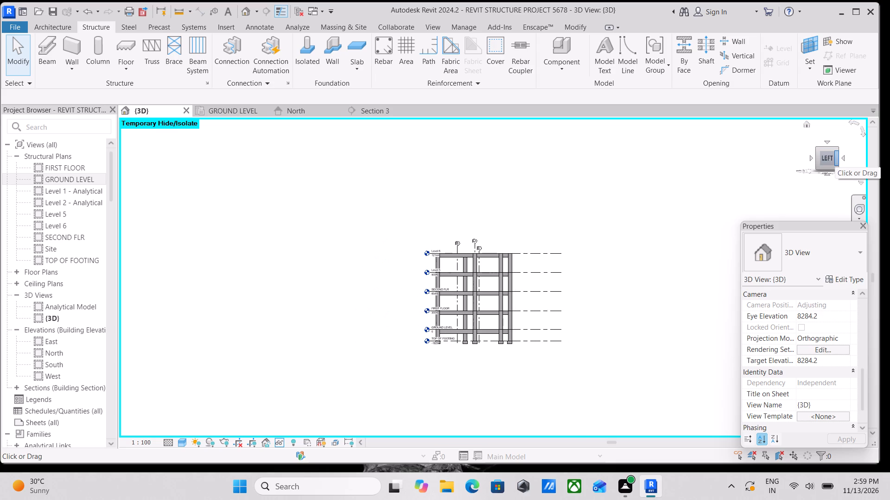
pyautogui.click(835, 155)
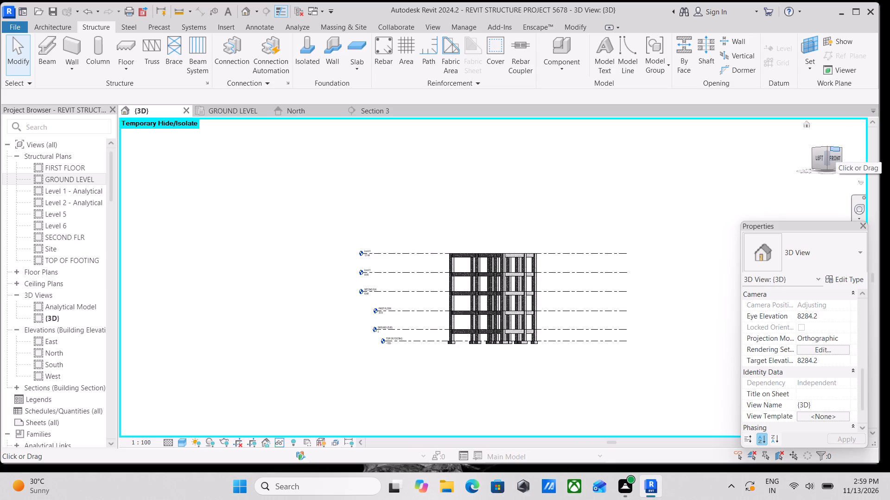
pyautogui.click(828, 149)
pyautogui.scroll(8, 572, 284)
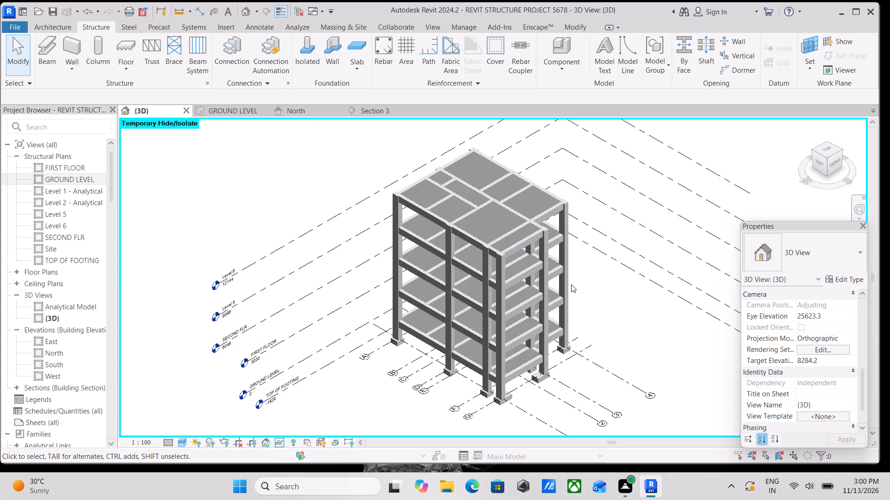
pyautogui.scroll(4, 571, 284)
pyautogui.scroll(-2, 571, 284)
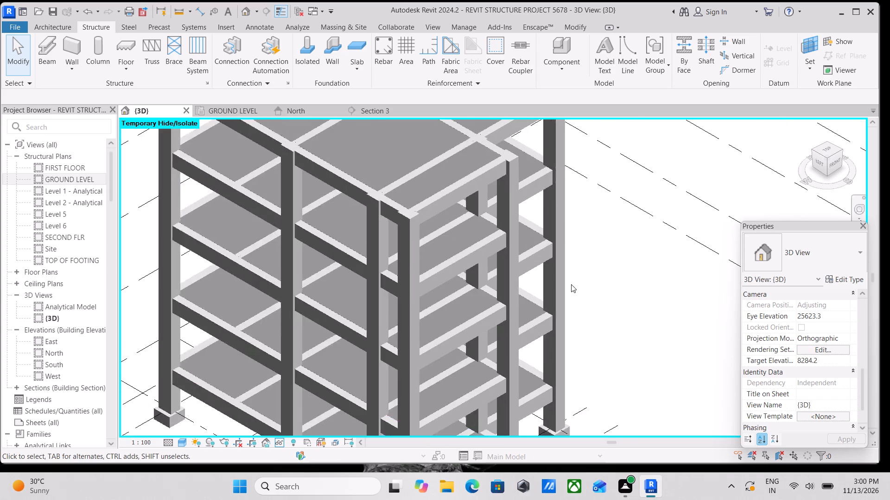
pyautogui.scroll(-5, 571, 284)
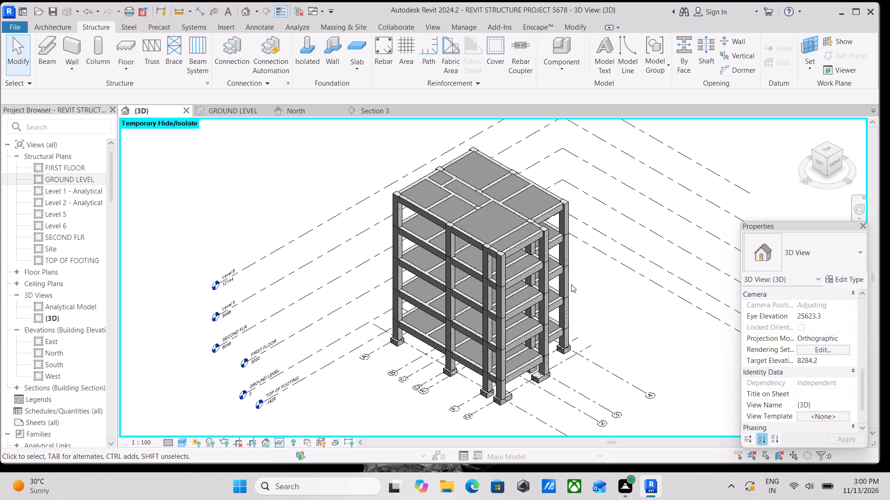
# Examine the frame's columns, beams and floor panels up close on the front-left side, down to the footings.
pyautogui.scroll(2, 443, 336)
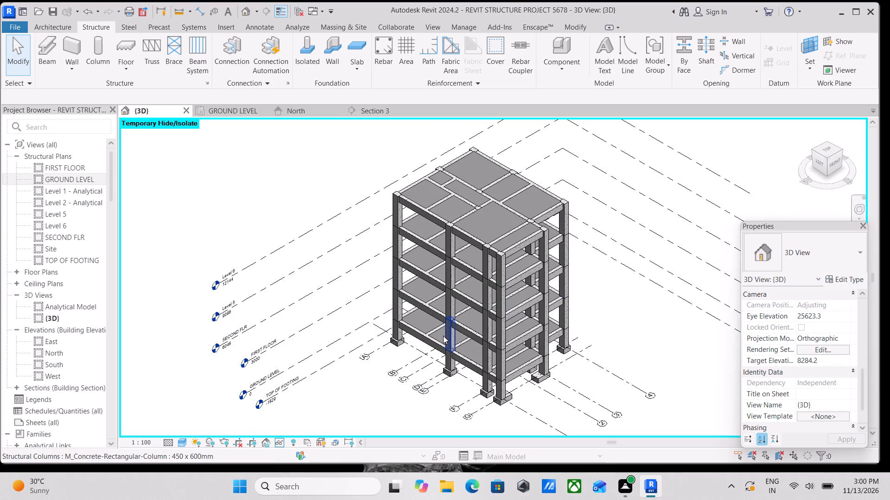
pyautogui.scroll(3, 443, 336)
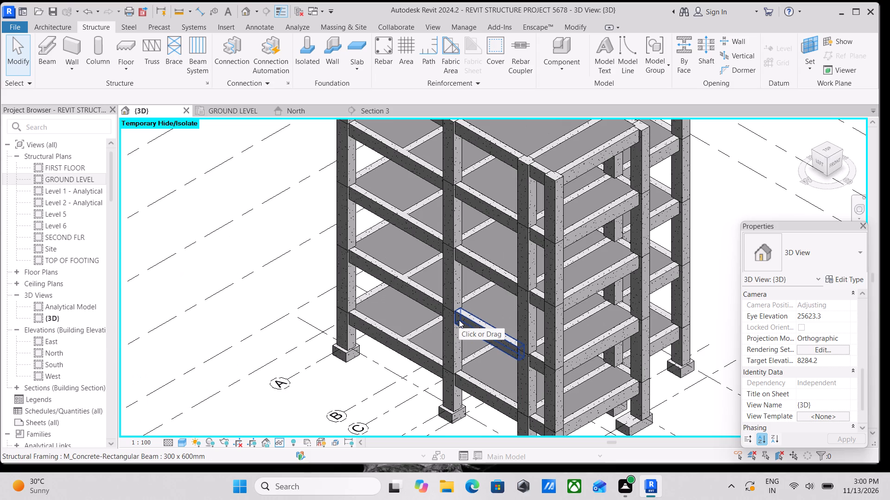
pyautogui.scroll(3, 538, 324)
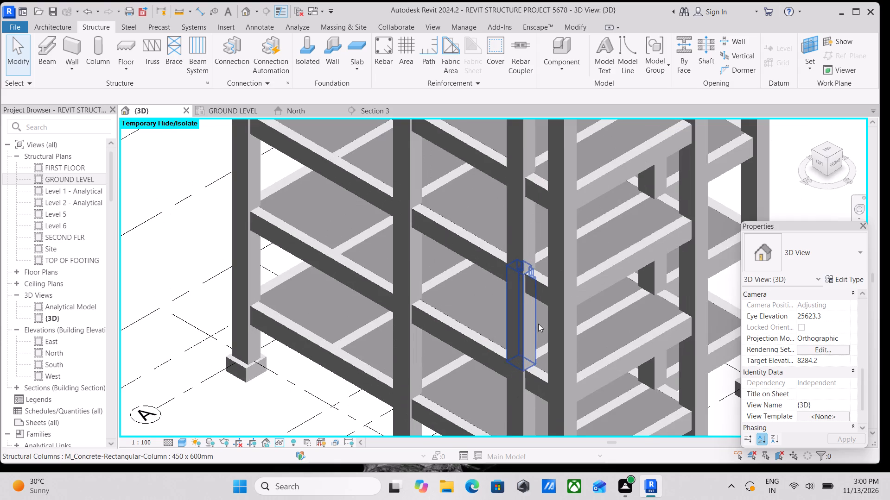
pyautogui.scroll(4, 538, 324)
pyautogui.scroll(-8, 538, 324)
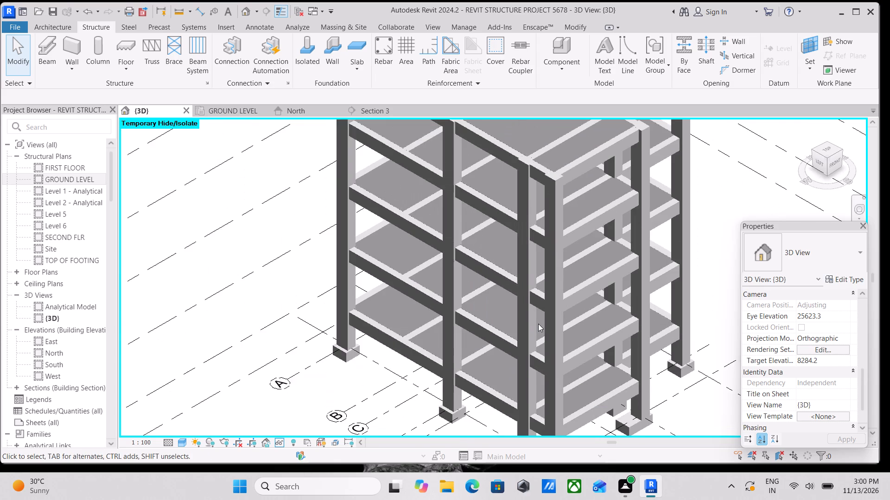
pyautogui.scroll(-3, 538, 324)
pyautogui.scroll(3, 574, 253)
pyautogui.moveTo(558, 295); pyautogui.dragTo(554, 293, button='middle')
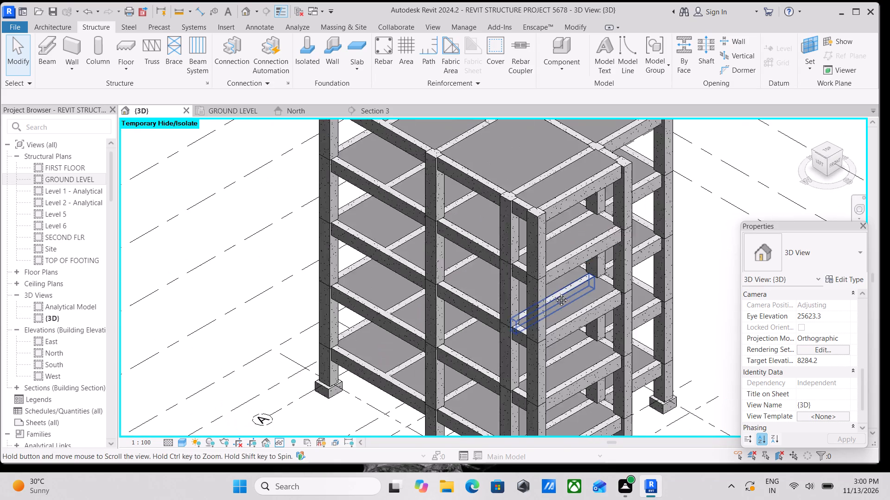
pyautogui.moveTo(554, 293); pyautogui.dragTo(475, 246, button='middle')
pyautogui.scroll(1, 475, 246)
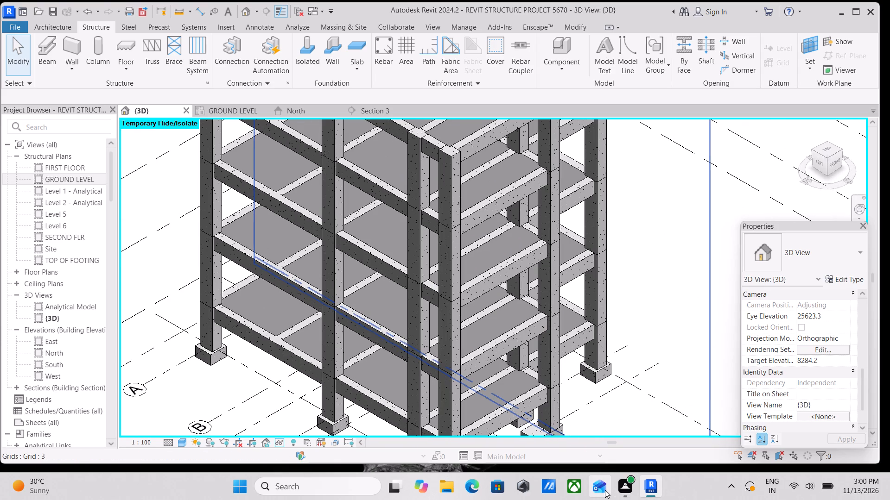
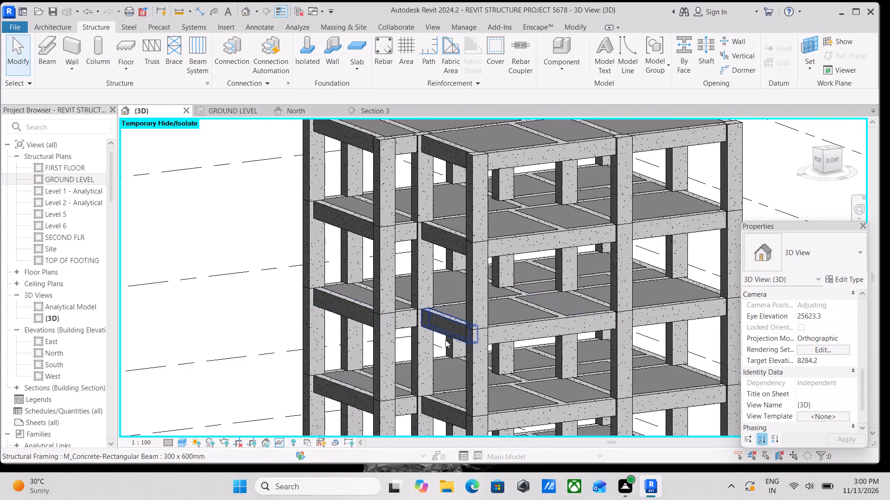
# Open the FIRST FLOOR structural plan.
pyautogui.moveTo(445, 340); pyautogui.dragTo(371, 330, button='middle')
pyautogui.keyDown('shift'); pyautogui.scroll(1, 371, 330); pyautogui.keyUp('shift')
pyautogui.scroll(-7, 371, 330)
pyautogui.keyDown('shift'); pyautogui.moveTo(371, 330); pyautogui.dragTo(333, 330, button='middle'); pyautogui.keyUp('shift')
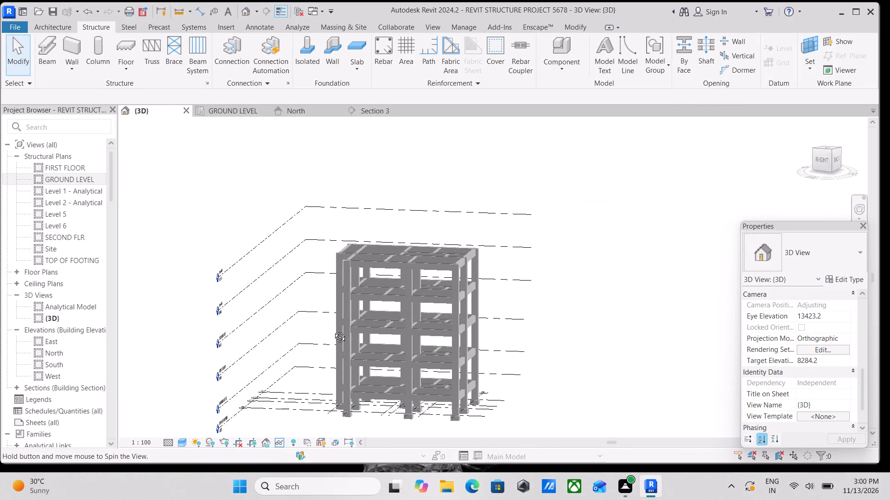
pyautogui.keyDown('shift'); pyautogui.moveTo(333, 330); pyautogui.dragTo(309, 333, button='middle'); pyautogui.keyUp('shift')
pyautogui.scroll(4, 309, 333)
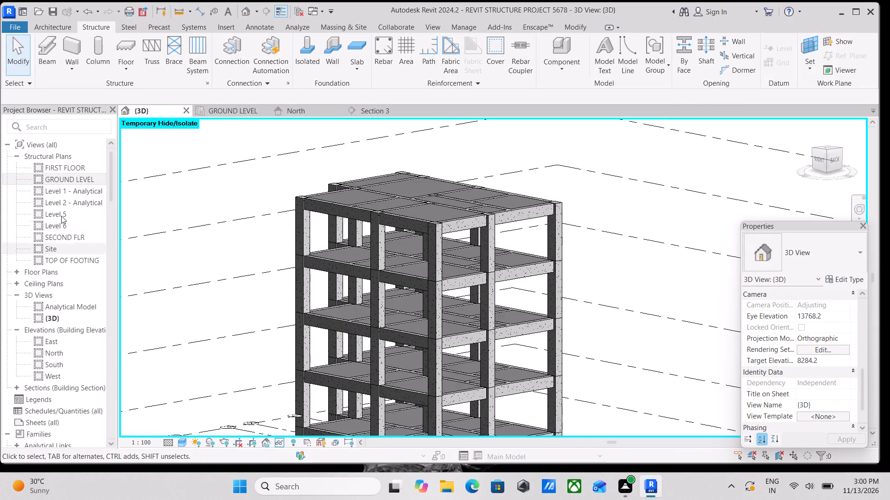
pyautogui.doubleClick(77, 167)
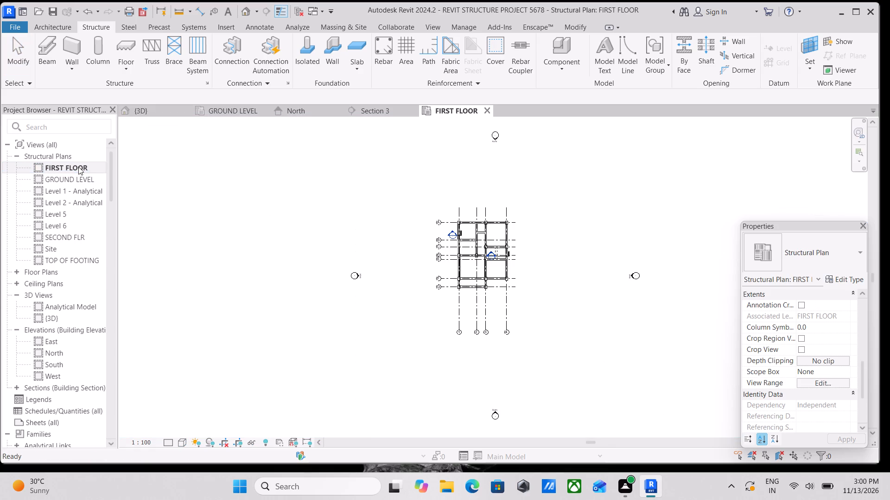
# Draw a short horizontal building section across the corner column at grids G and 1.
pyautogui.scroll(4, 420, 290)
pyautogui.scroll(3, 482, 260)
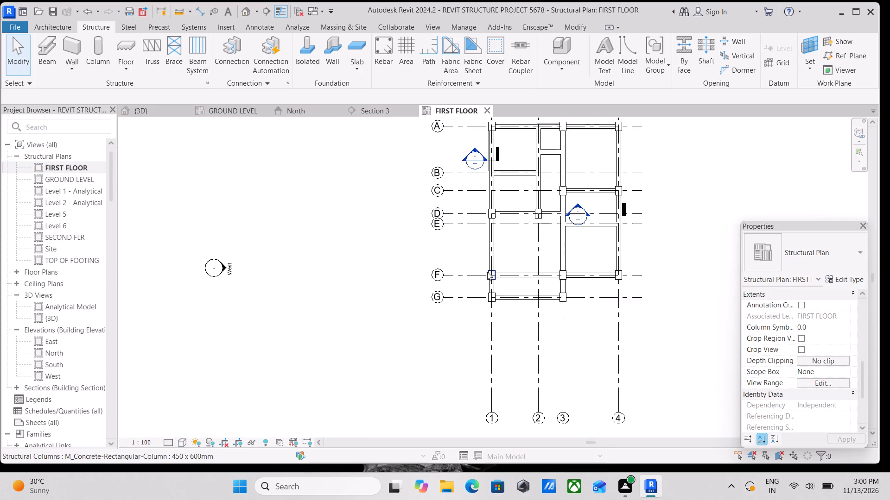
pyautogui.scroll(3, 487, 272)
pyautogui.scroll(10, 492, 310)
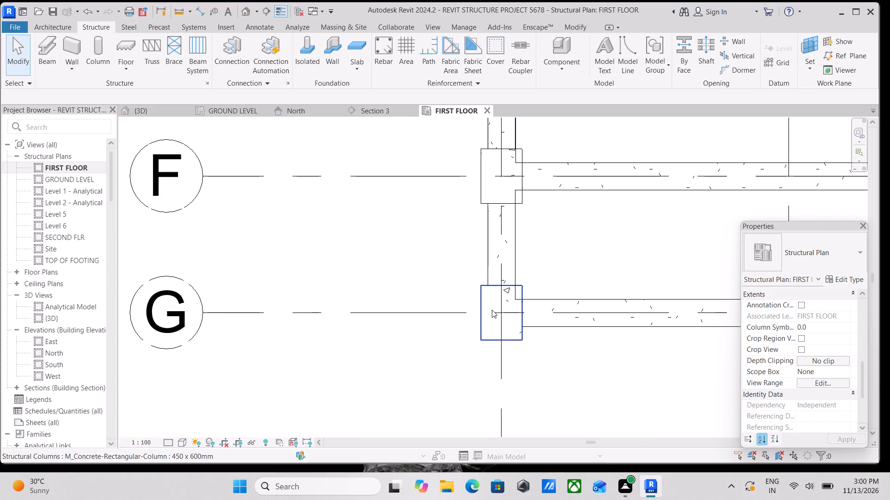
pyautogui.scroll(2, 492, 310)
pyautogui.scroll(3, 443, 306)
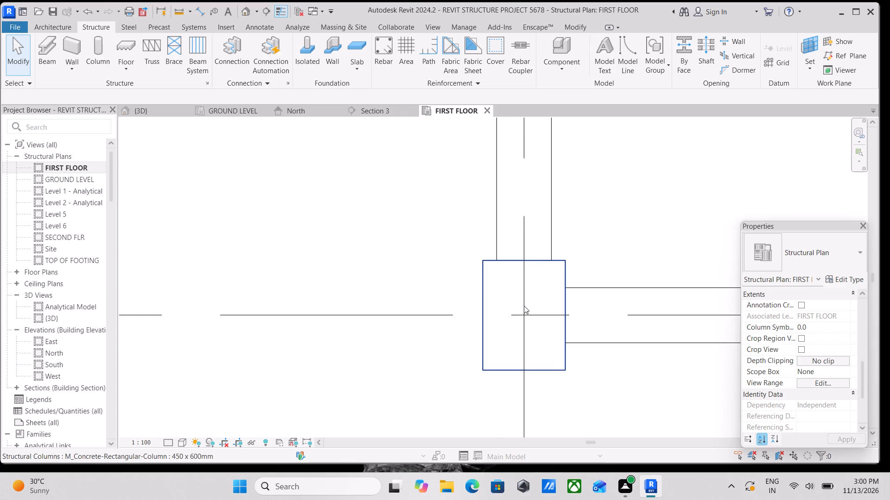
pyautogui.moveTo(524, 306); pyautogui.dragTo(496, 289, button='middle')
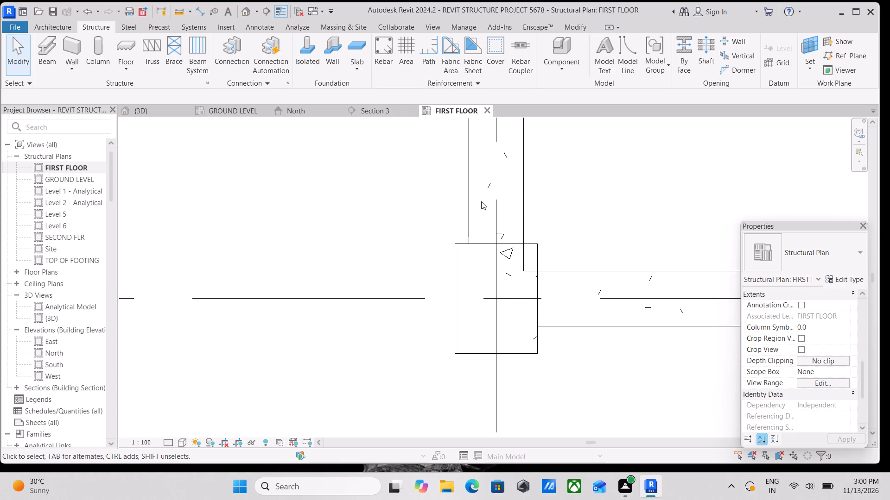
pyautogui.scroll(-2, 481, 201)
pyautogui.scroll(-1, 543, 224)
pyautogui.moveTo(543, 224); pyautogui.dragTo(543, 238, button='middle')
pyautogui.scroll(-2, 543, 238)
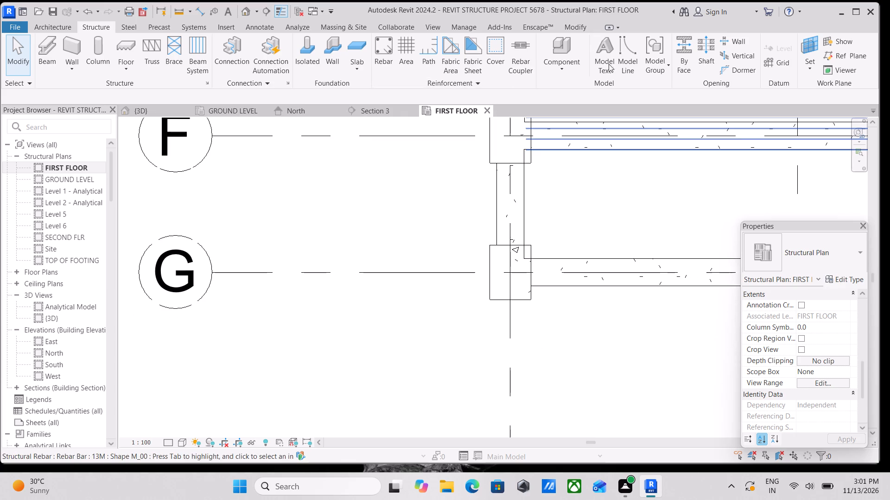
pyautogui.click(264, 12)
pyautogui.scroll(2, 461, 255)
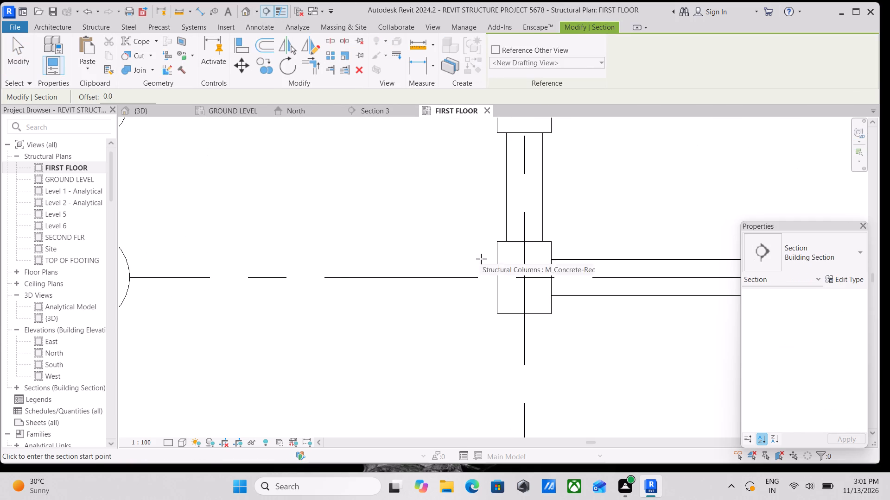
pyautogui.click(482, 259)
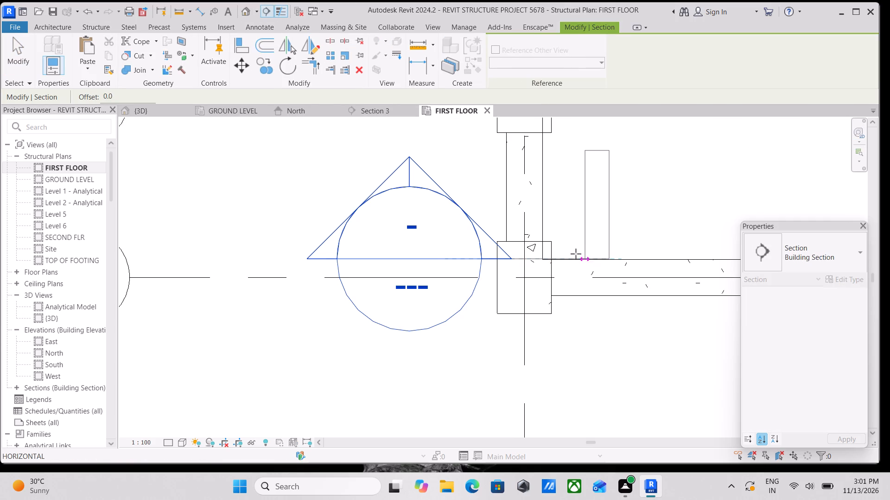
pyautogui.click(572, 256)
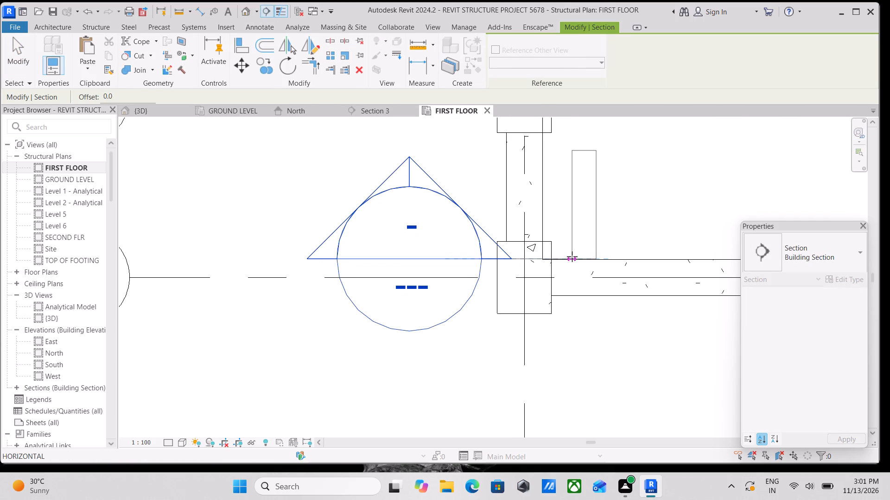
# Nudge the new section line down to just inside the lower face of the column at G-1.
pyautogui.press('Down')
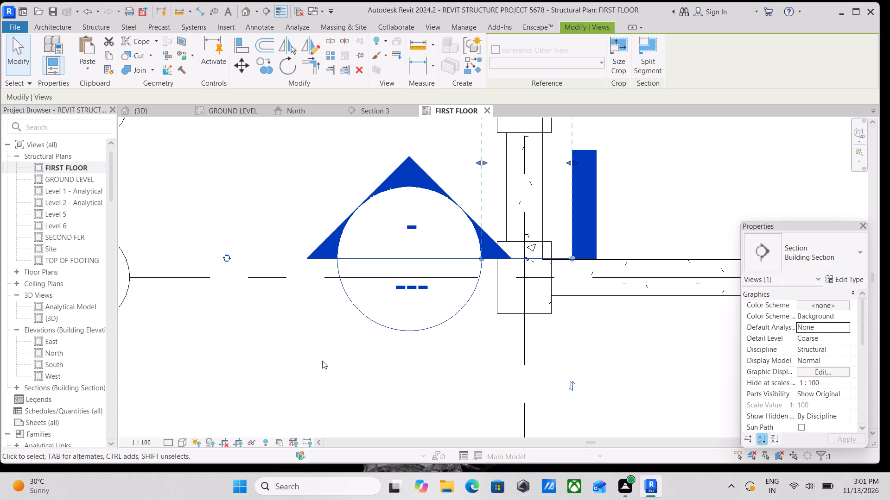
pyautogui.press('Down')
pyautogui.press('Down')
pyautogui.press('Down')
pyautogui.press('Down')
pyautogui.press('Down')
pyautogui.press('Down')
pyautogui.press('Down')
pyautogui.press('Down')
pyautogui.press('Down')
pyautogui.press('Down')
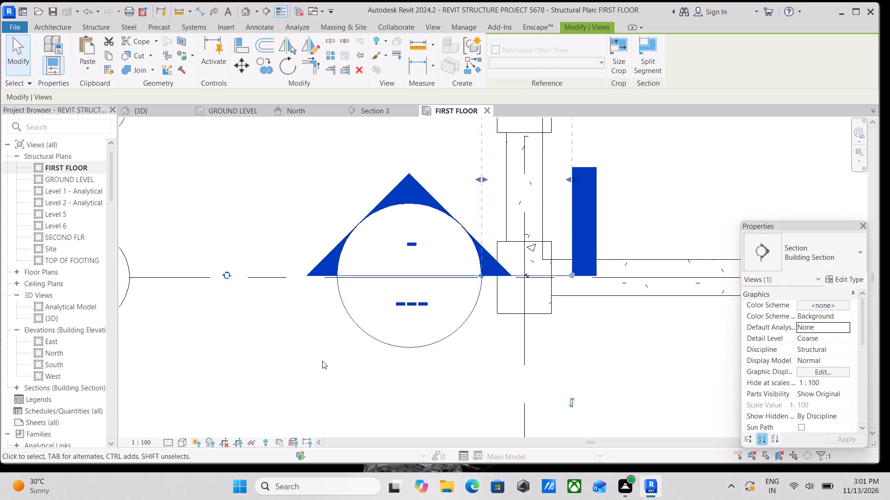
pyautogui.press('Down')
pyautogui.press('Down')
pyautogui.press('Down')
pyautogui.press('Down')
pyautogui.press('Down')
pyautogui.press('Down')
pyautogui.press('Down')
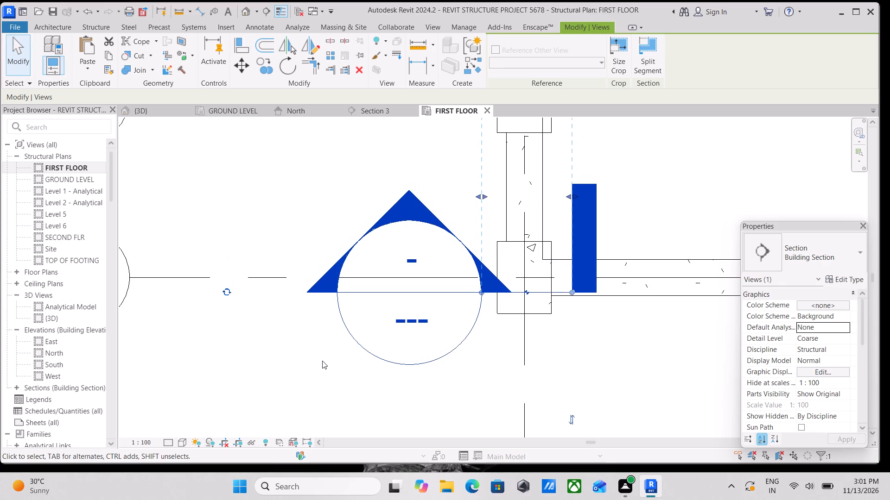
pyautogui.press('Down')
pyautogui.press('Down')
pyautogui.press('Down')
pyautogui.press('Down')
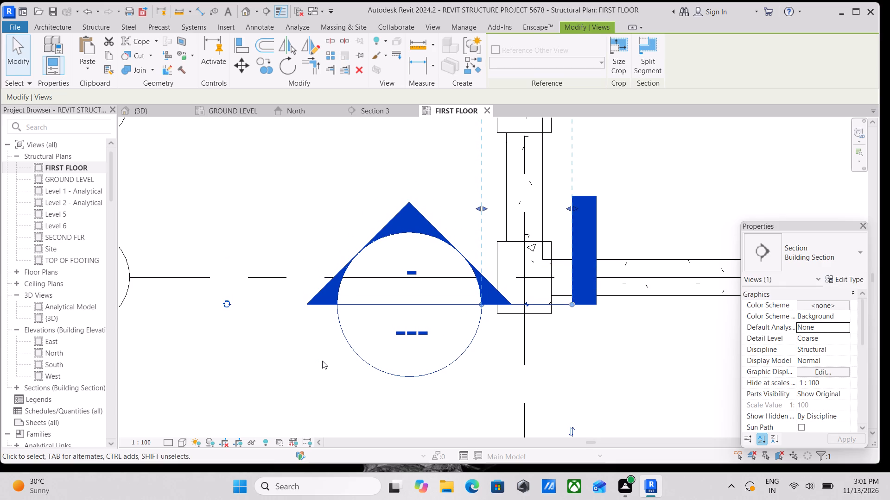
# Reduce the section's view depth so its far clip boundary reaches only the upper face of the column at G-1.
pyautogui.scroll(-3, 322, 361)
pyautogui.moveTo(322, 361); pyautogui.dragTo(315, 379, button='middle')
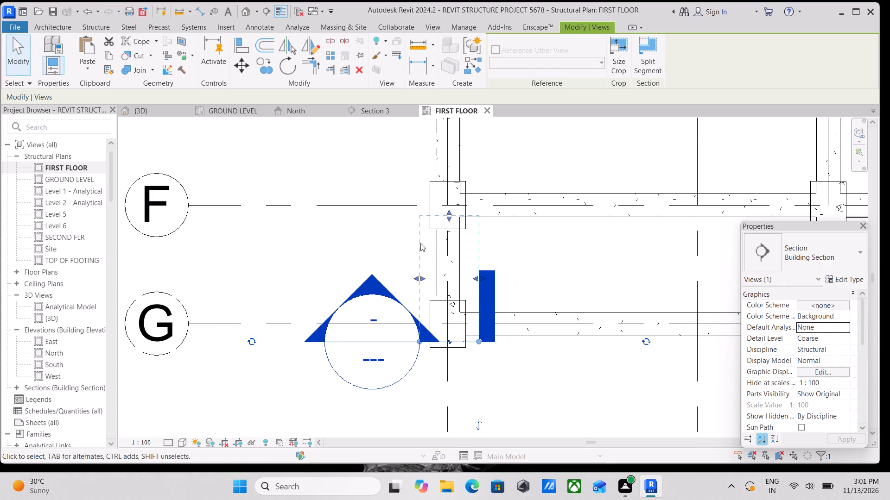
pyautogui.scroll(7, 483, 221)
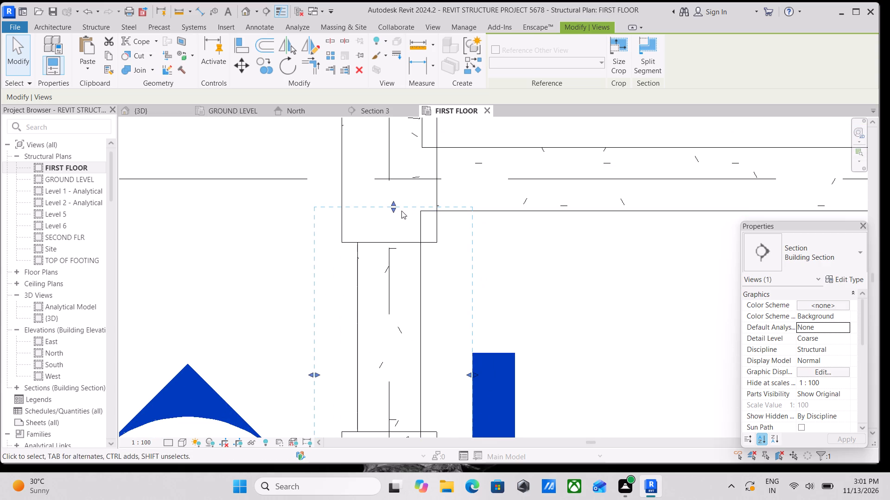
pyautogui.moveTo(395, 211); pyautogui.dragTo(388, 331)
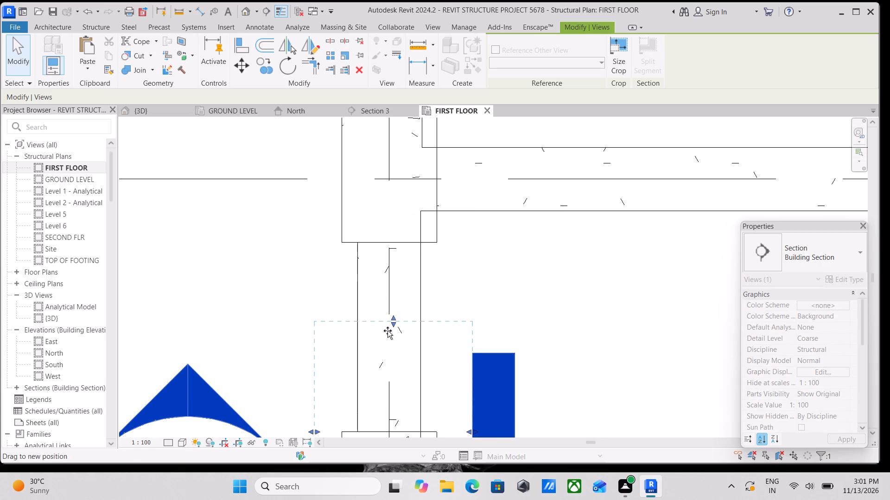
pyautogui.moveTo(388, 331); pyautogui.dragTo(388, 364)
pyautogui.scroll(-2, 413, 319)
pyautogui.moveTo(413, 319); pyautogui.dragTo(426, 246, button='middle')
pyautogui.moveTo(411, 275); pyautogui.dragTo(411, 324)
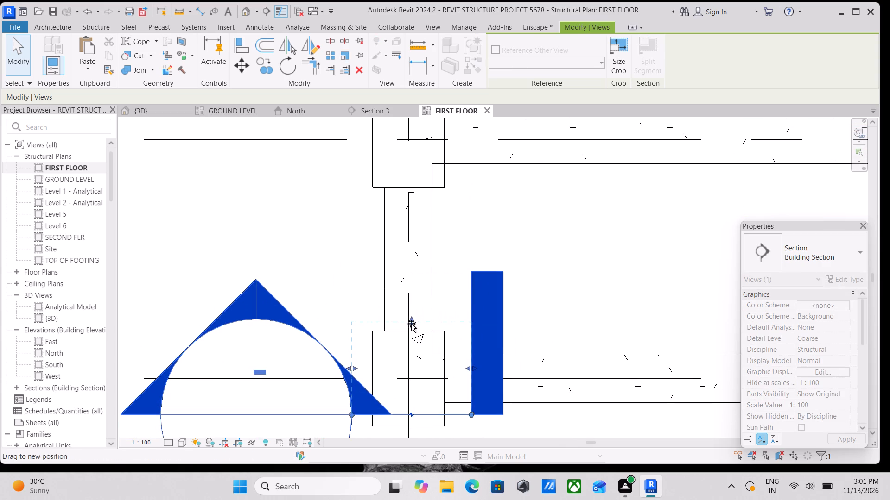
pyautogui.moveTo(411, 324); pyautogui.dragTo(411, 330)
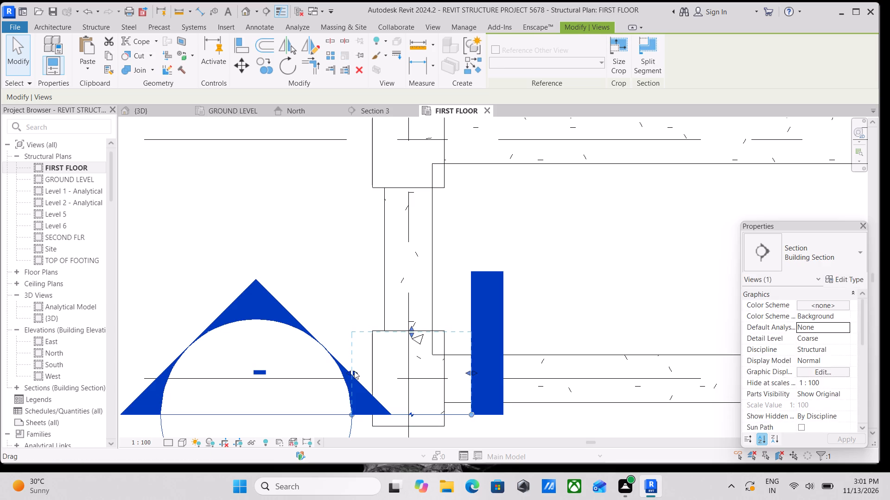
# Fit the section's side boundaries to the column's two side faces and adjust both ends of the section line.
pyautogui.moveTo(354, 371); pyautogui.dragTo(385, 379)
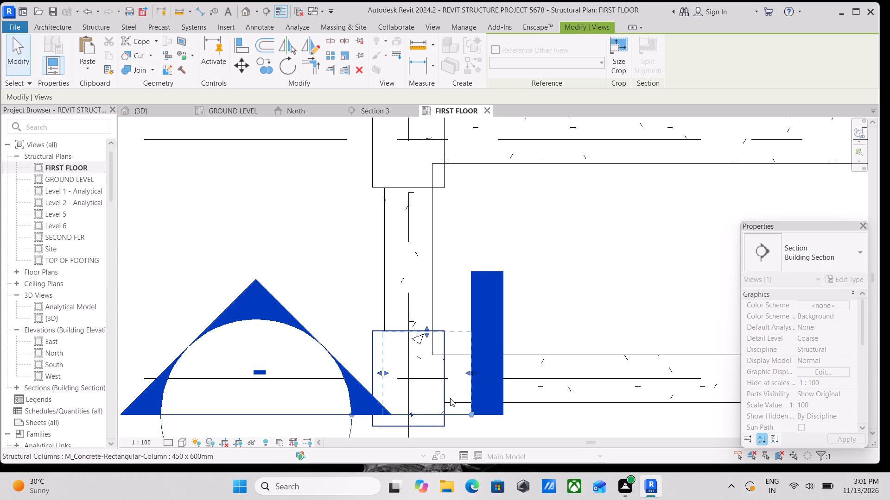
pyautogui.moveTo(468, 374); pyautogui.dragTo(455, 374)
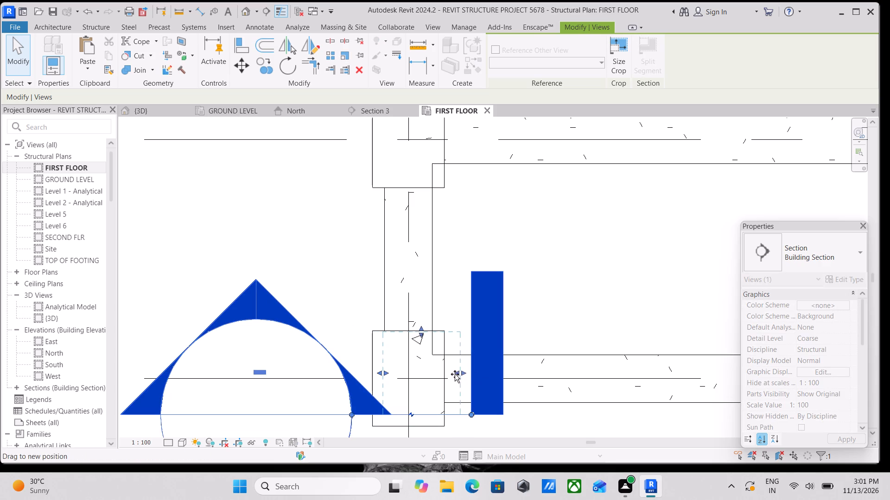
pyautogui.moveTo(455, 374); pyautogui.dragTo(440, 375)
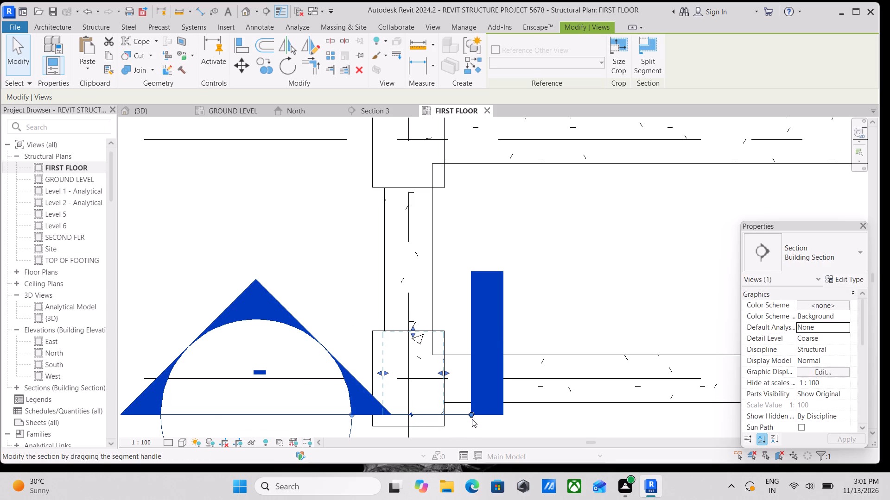
pyautogui.moveTo(470, 415); pyautogui.dragTo(450, 415)
pyautogui.scroll(6, 370, 411)
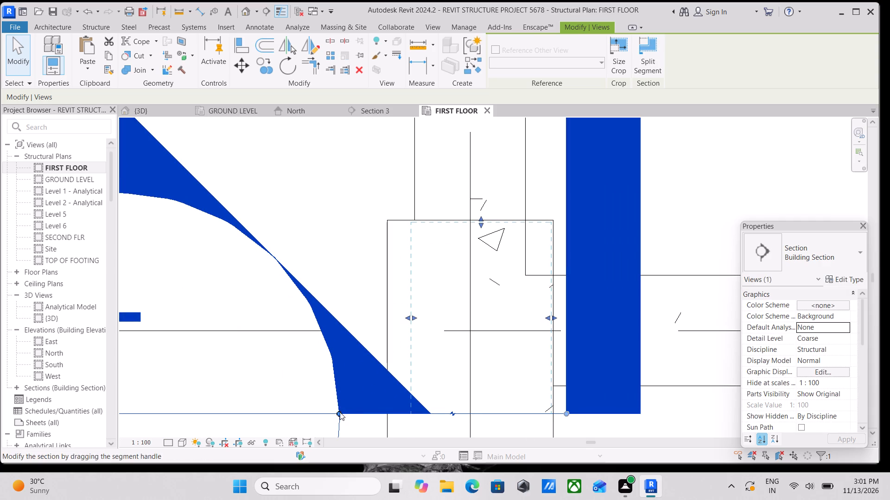
pyautogui.moveTo(340, 412); pyautogui.dragTo(316, 410)
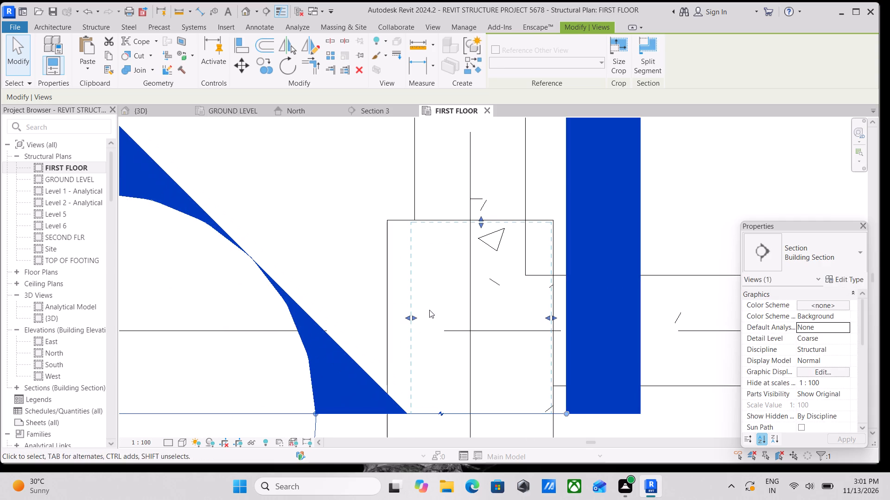
pyautogui.moveTo(413, 318); pyautogui.dragTo(381, 319)
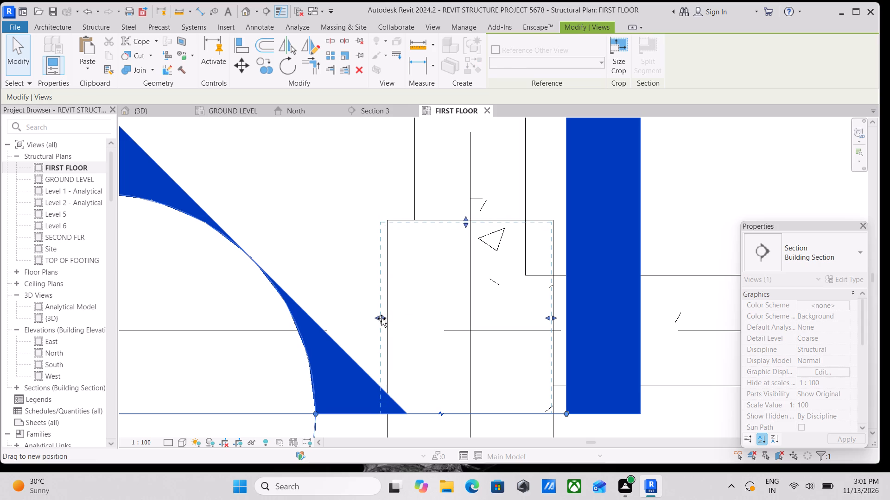
pyautogui.moveTo(381, 319); pyautogui.dragTo(389, 323)
# Open the view of the new section through the column.
pyautogui.scroll(-1, 389, 323)
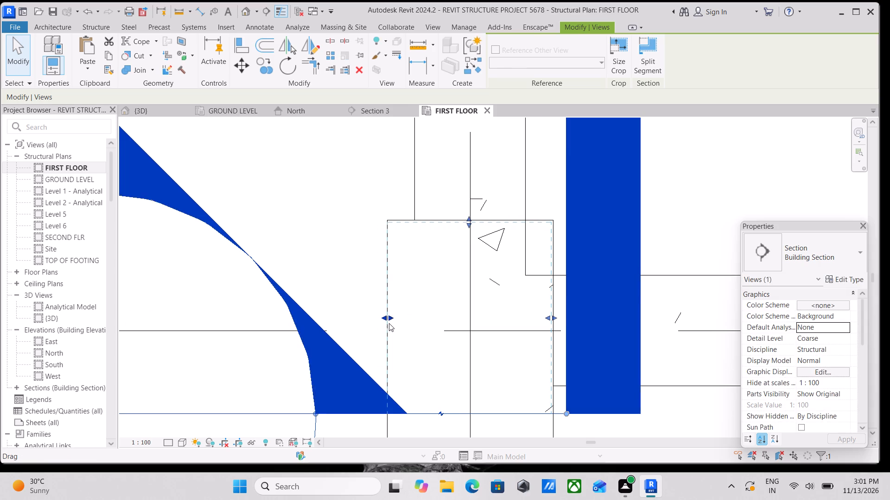
pyautogui.scroll(-2, 389, 323)
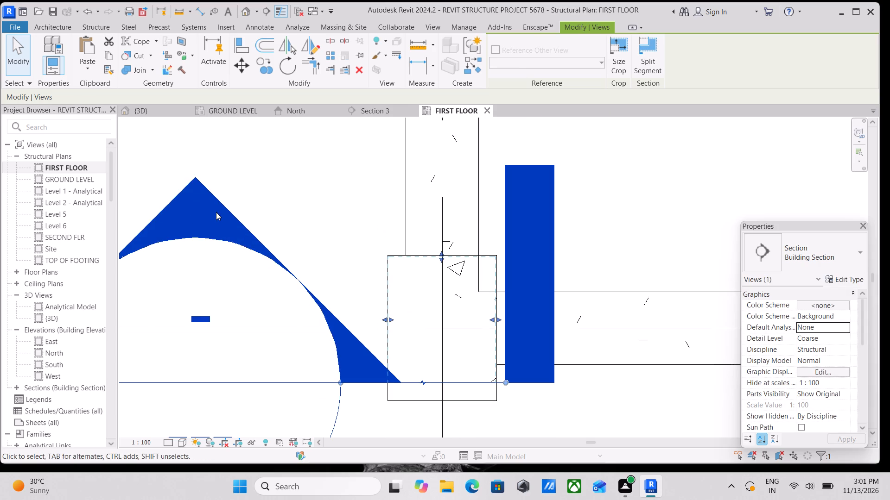
pyautogui.rightClick(216, 212)
pyautogui.click(269, 203)
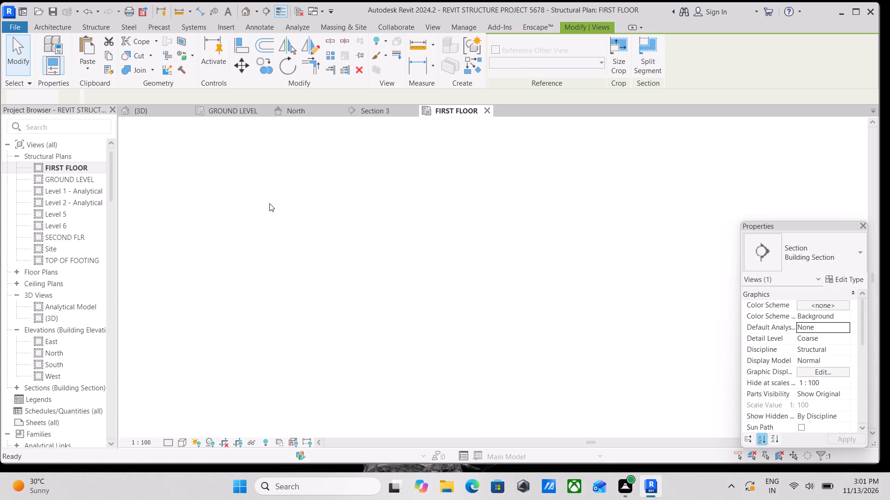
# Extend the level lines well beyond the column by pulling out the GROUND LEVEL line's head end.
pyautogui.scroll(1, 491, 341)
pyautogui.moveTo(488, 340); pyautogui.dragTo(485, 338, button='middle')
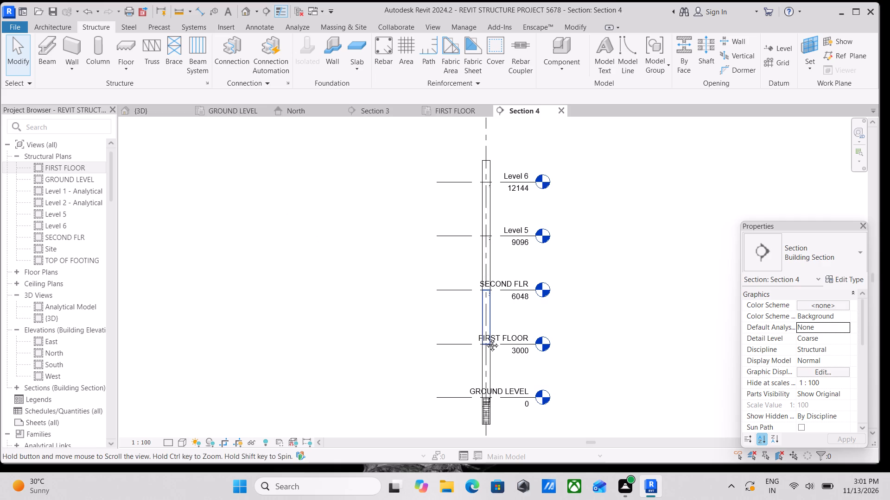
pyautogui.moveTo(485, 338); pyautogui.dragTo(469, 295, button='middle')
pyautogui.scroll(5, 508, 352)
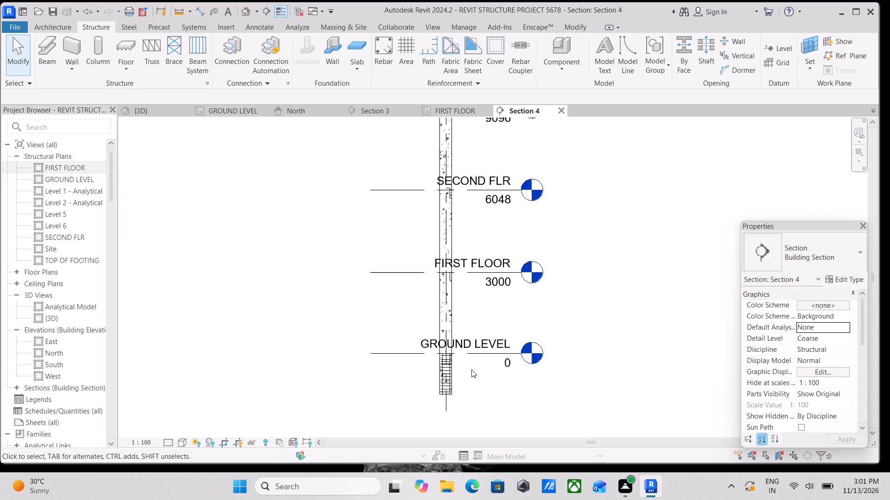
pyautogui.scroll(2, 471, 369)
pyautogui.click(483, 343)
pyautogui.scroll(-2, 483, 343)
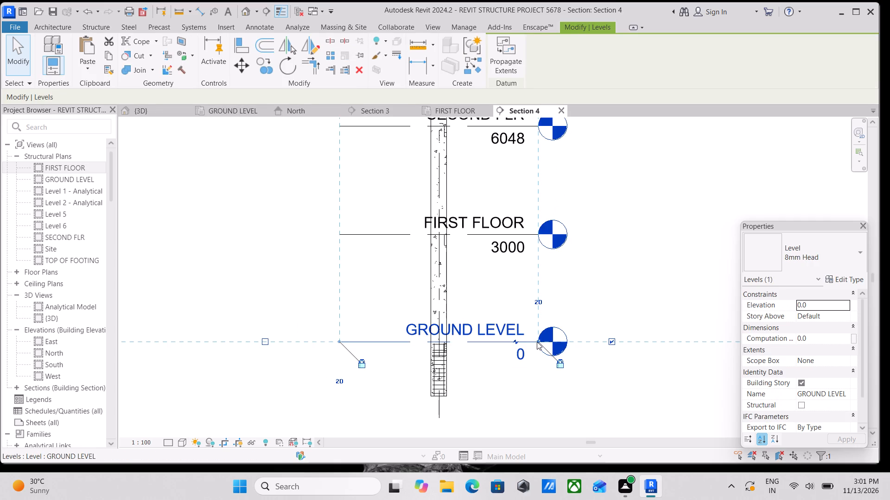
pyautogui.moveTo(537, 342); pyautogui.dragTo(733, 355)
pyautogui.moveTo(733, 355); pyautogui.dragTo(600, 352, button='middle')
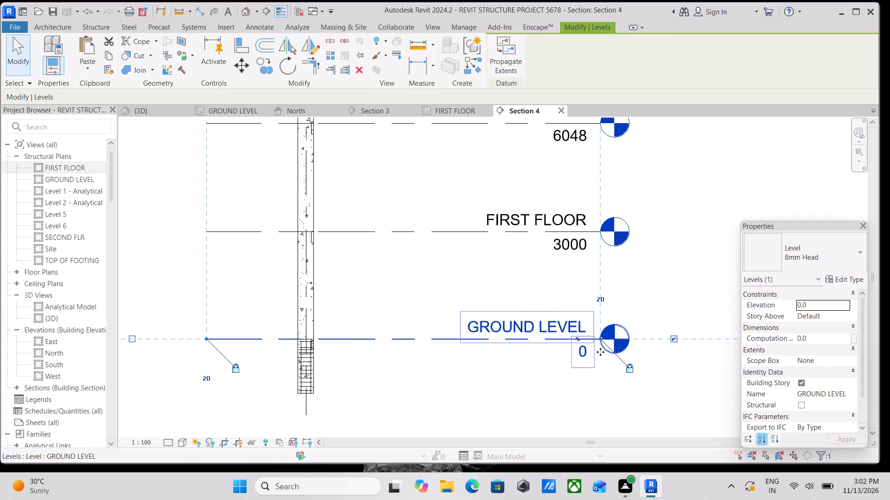
# Widen the section view's crop region slightly beyond both sides of the column.
pyautogui.scroll(3, 288, 317)
pyautogui.moveTo(288, 317); pyautogui.dragTo(330, 386, button='middle')
pyautogui.click(369, 353)
pyautogui.scroll(-2, 369, 353)
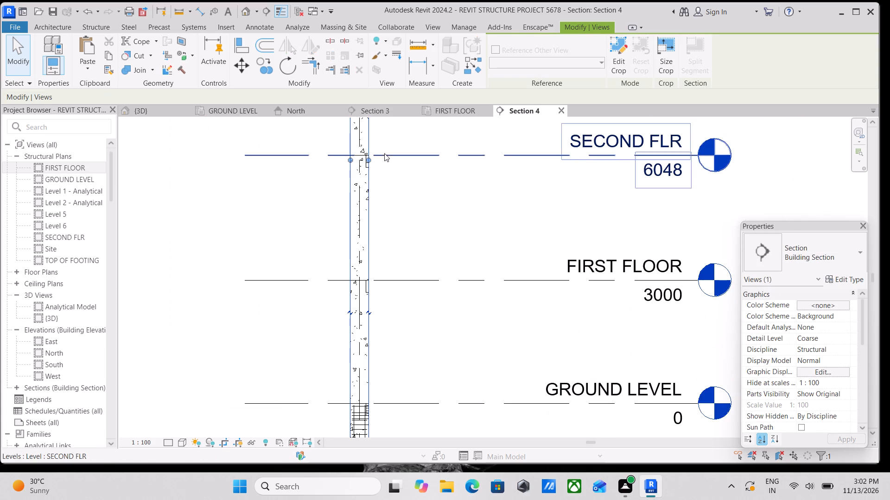
pyautogui.moveTo(368, 157); pyautogui.dragTo(381, 163)
pyautogui.moveTo(352, 158); pyautogui.dragTo(342, 158)
pyautogui.scroll(1, 406, 323)
pyautogui.moveTo(403, 323); pyautogui.dragTo(431, 241, button='middle')
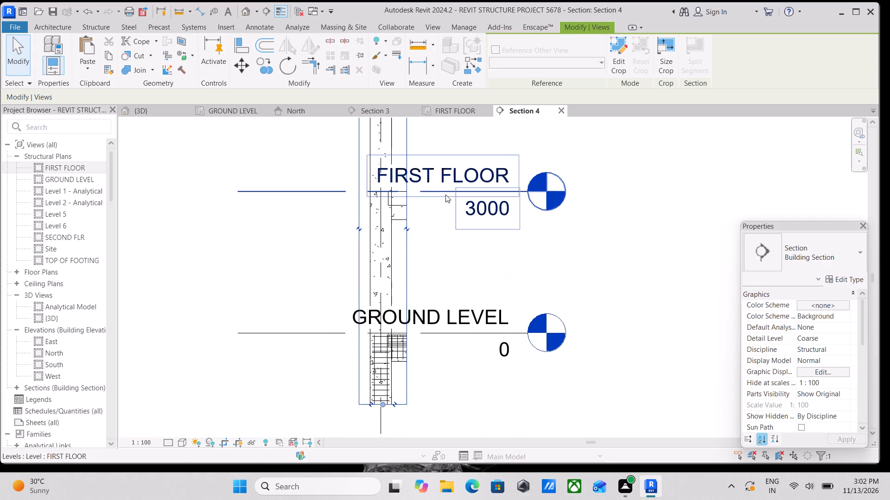
# Extend the level lines farther out from the column by pulling the GROUND LEVEL line's head end outward.
pyautogui.click(460, 329)
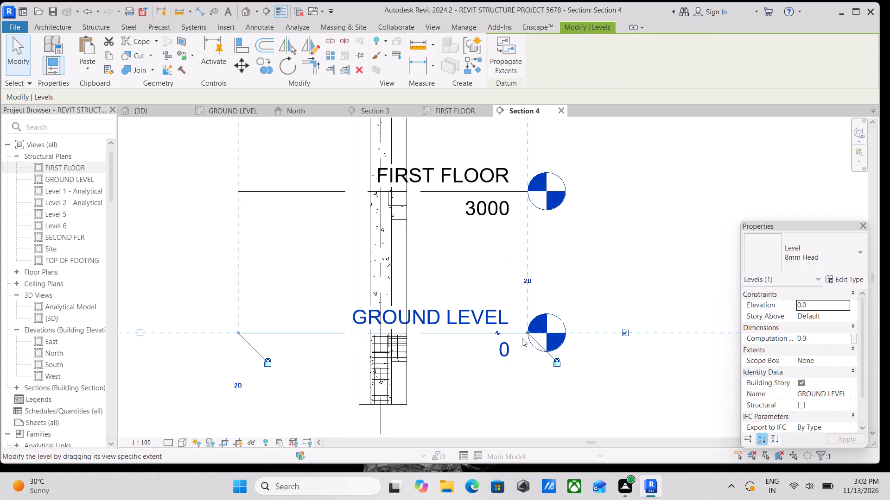
pyautogui.moveTo(525, 331); pyautogui.dragTo(562, 331)
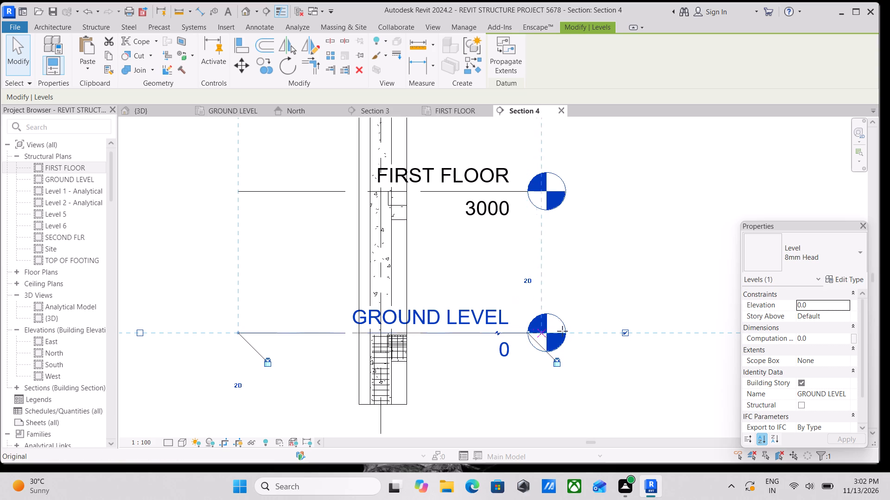
pyautogui.moveTo(562, 331); pyautogui.dragTo(680, 332)
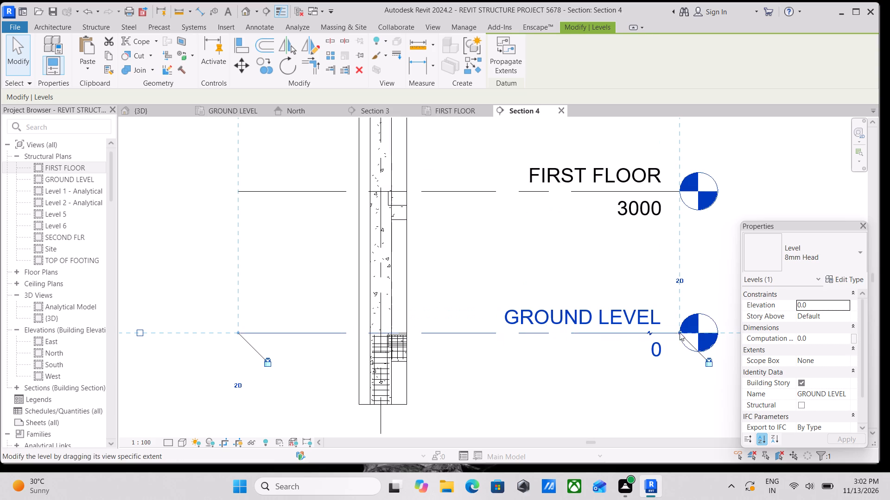
pyautogui.scroll(-1, 656, 332)
pyautogui.moveTo(656, 332); pyautogui.dragTo(490, 297, button='middle')
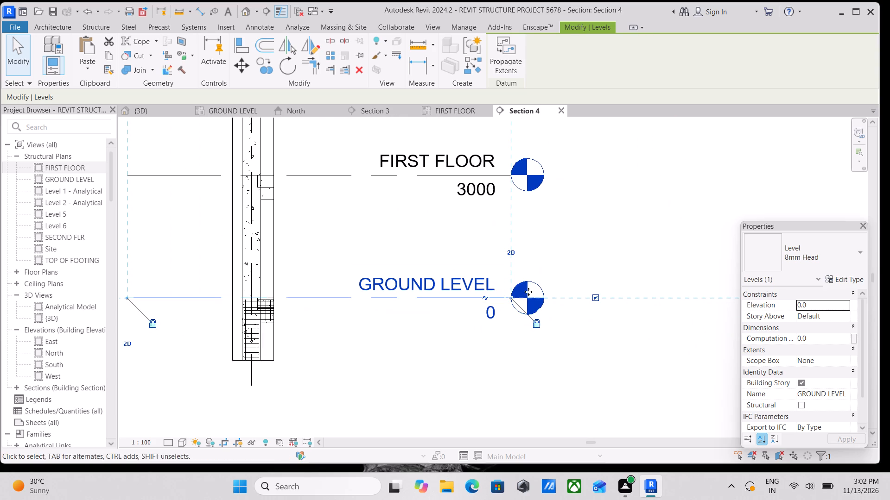
pyautogui.moveTo(513, 297); pyautogui.dragTo(555, 299)
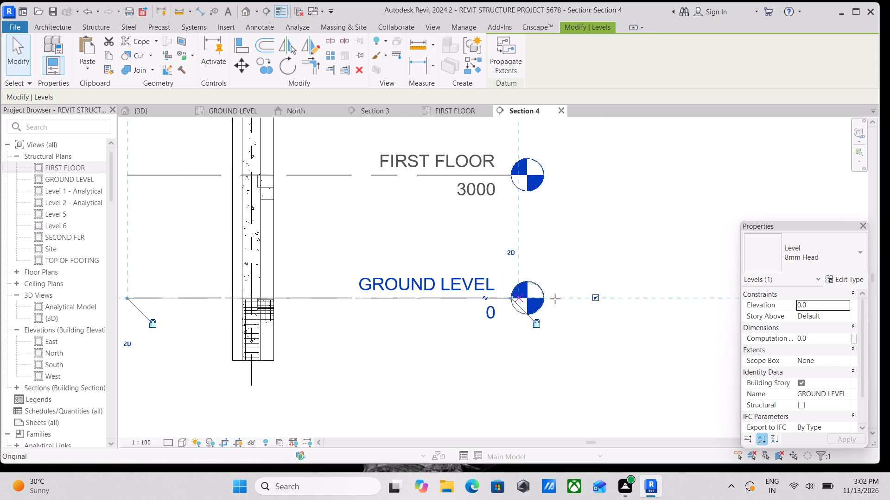
pyautogui.moveTo(555, 299); pyautogui.dragTo(650, 301)
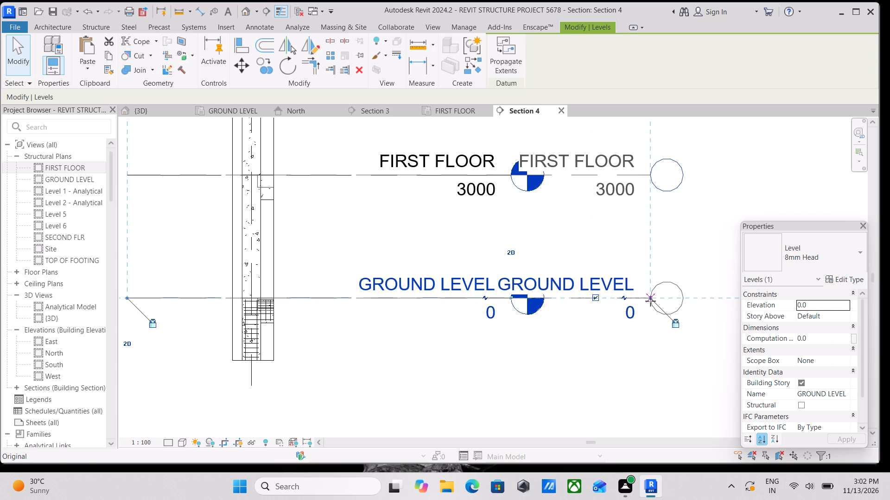
# Place a 13M rebar tie of shape M_T1, oriented perpendicular to cover, in the column just below the FIRST FLOOR level.
pyautogui.scroll(3, 427, 299)
pyautogui.moveTo(320, 279); pyautogui.dragTo(493, 317, button='middle')
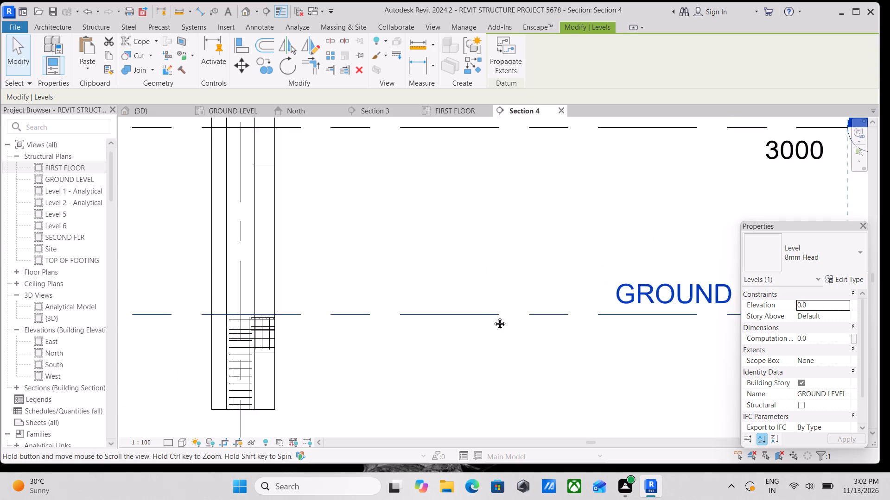
pyautogui.moveTo(493, 317); pyautogui.dragTo(530, 319, button='middle')
pyautogui.scroll(3, 412, 237)
pyautogui.moveTo(412, 237); pyautogui.dragTo(492, 321, button='middle')
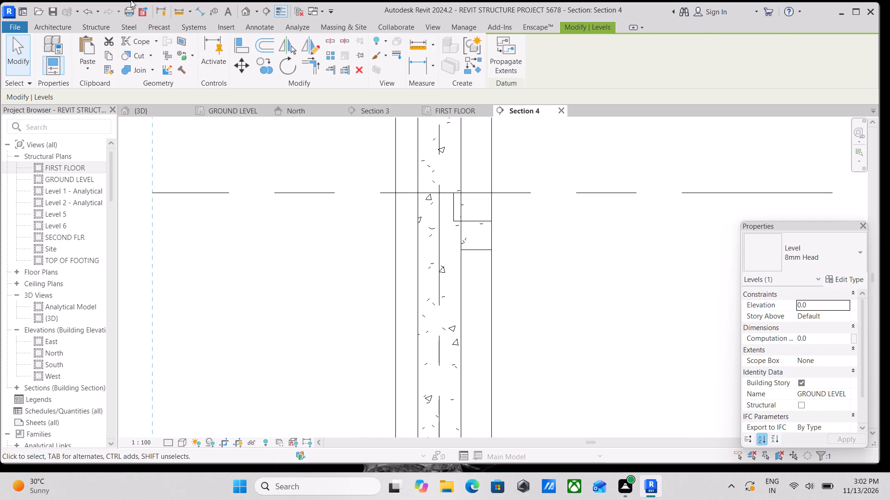
pyautogui.click(63, 24)
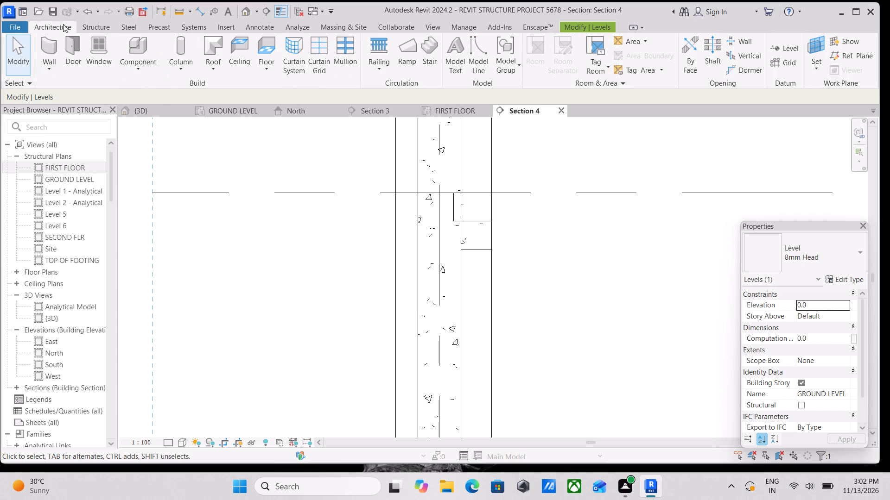
pyautogui.click(100, 25)
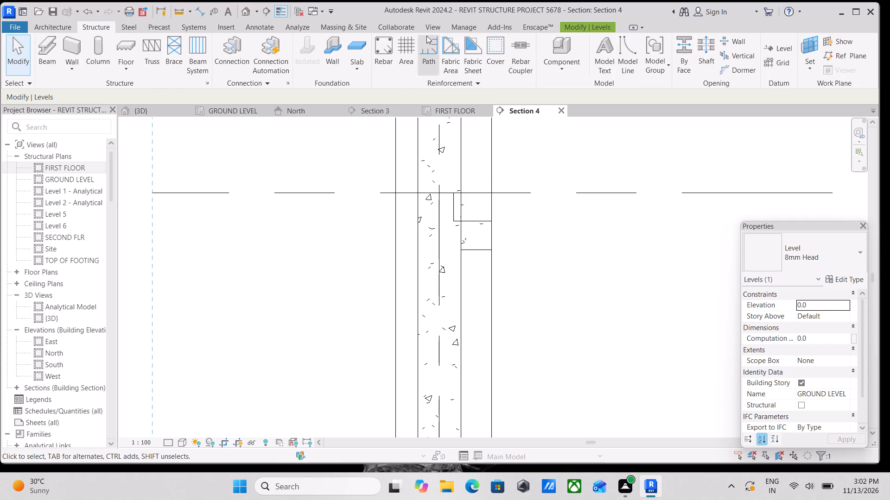
pyautogui.click(495, 50)
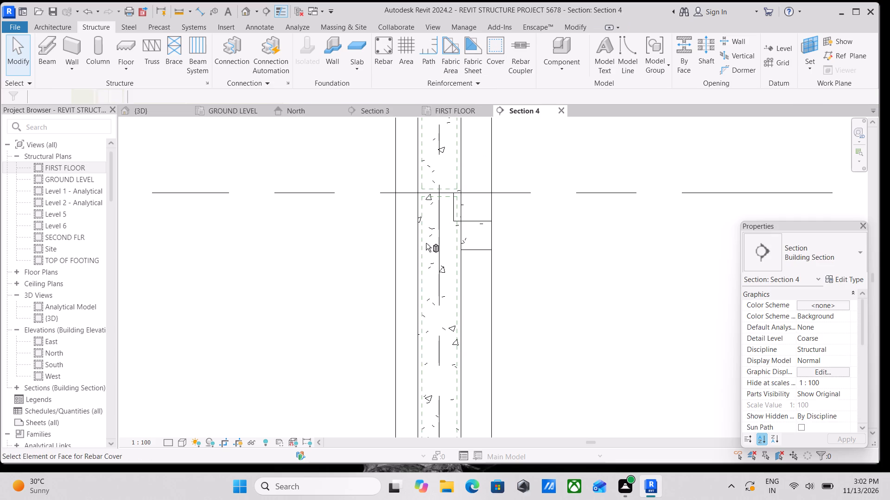
pyautogui.click(383, 57)
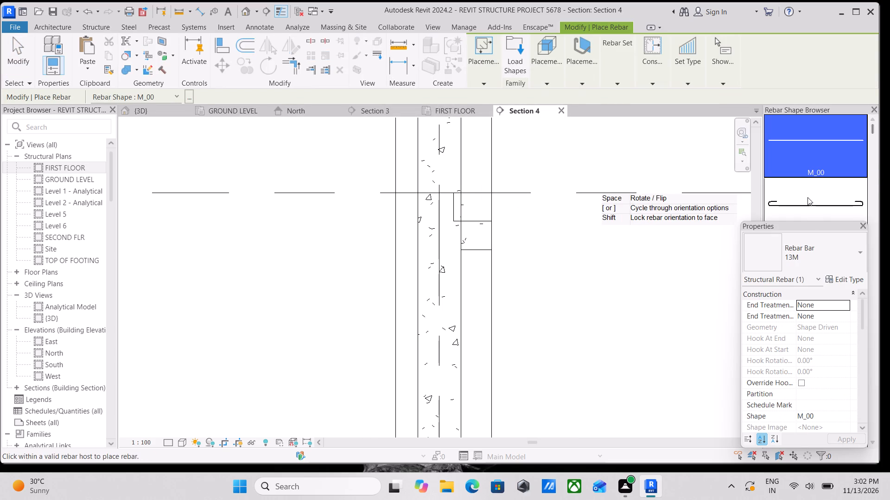
pyautogui.scroll(-2, 807, 198)
pyautogui.scroll(9, 805, 199)
pyautogui.scroll(-3, 805, 199)
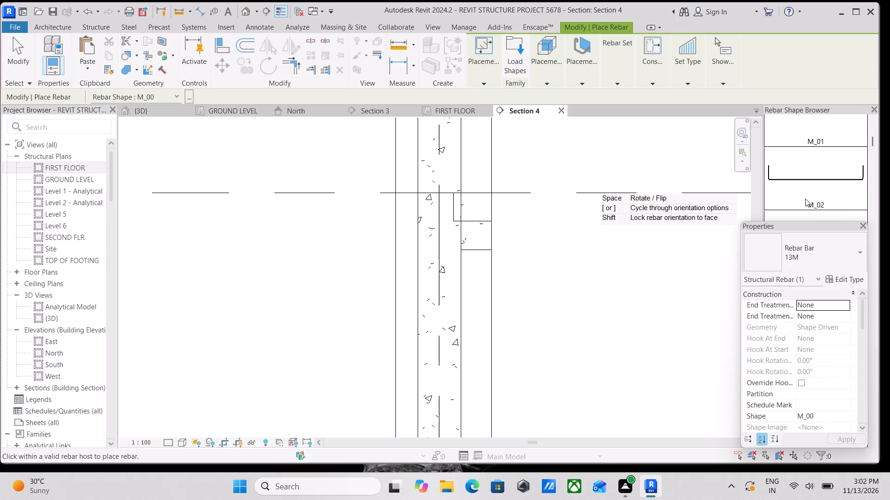
pyautogui.scroll(-12, 805, 199)
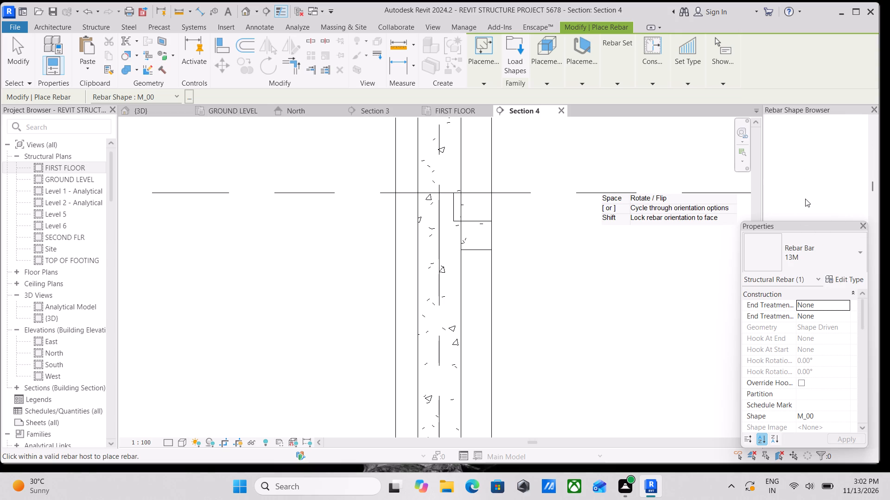
pyautogui.scroll(-12, 805, 199)
pyautogui.scroll(17, 805, 199)
pyautogui.scroll(15, 805, 199)
pyautogui.scroll(-12, 805, 199)
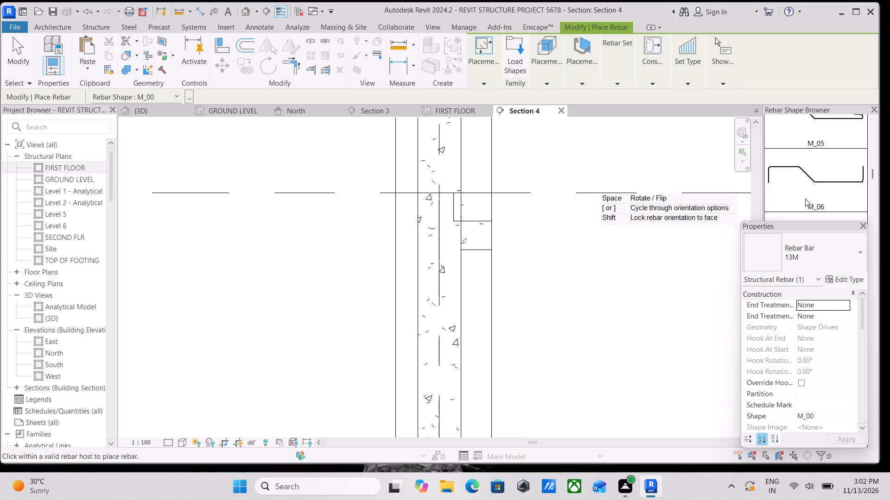
pyautogui.scroll(-18, 805, 199)
pyautogui.scroll(-7, 805, 199)
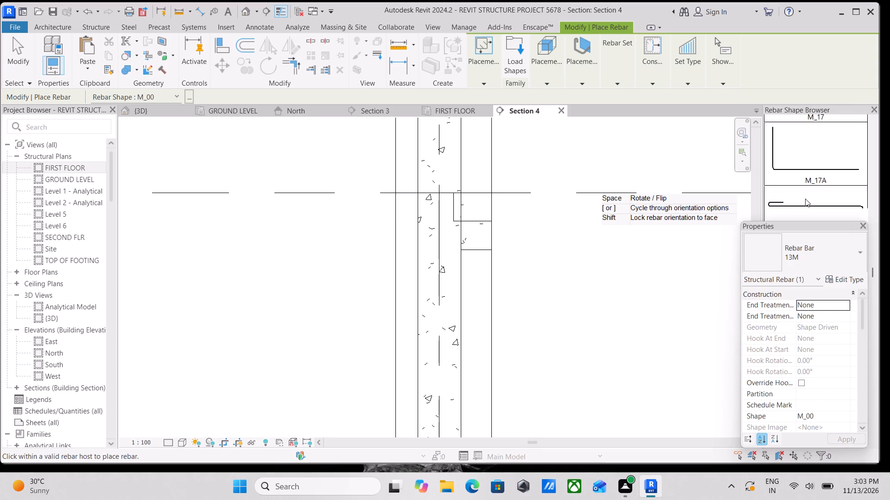
pyautogui.scroll(-20, 805, 199)
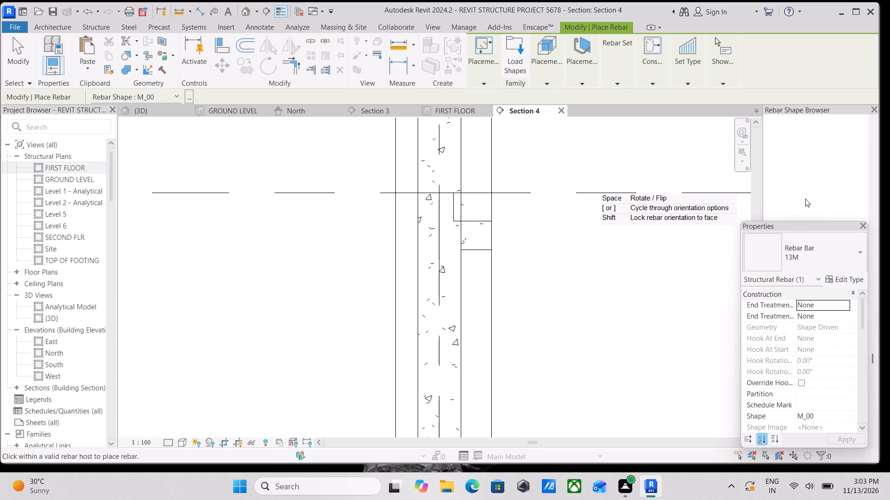
pyautogui.scroll(-8, 805, 199)
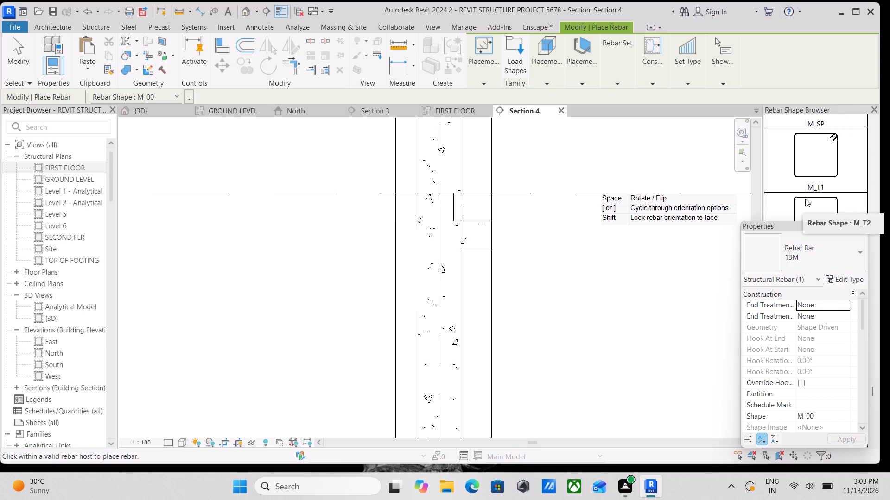
pyautogui.click(804, 148)
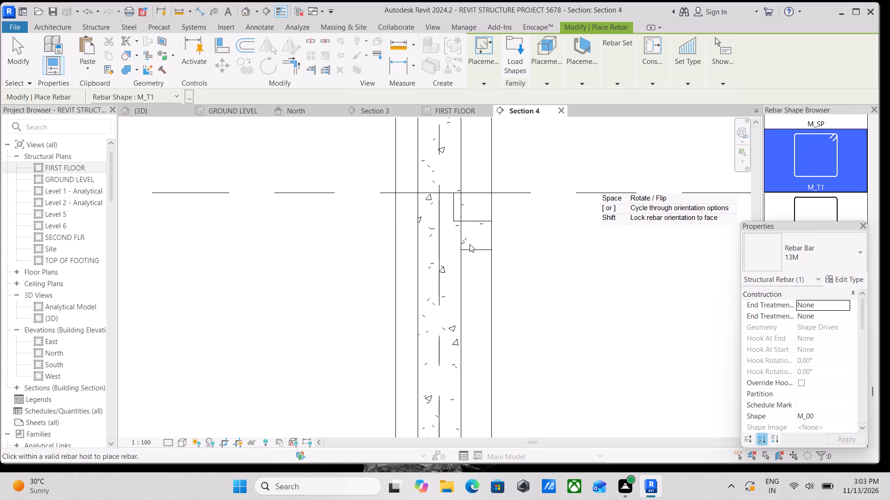
pyautogui.scroll(5, 440, 212)
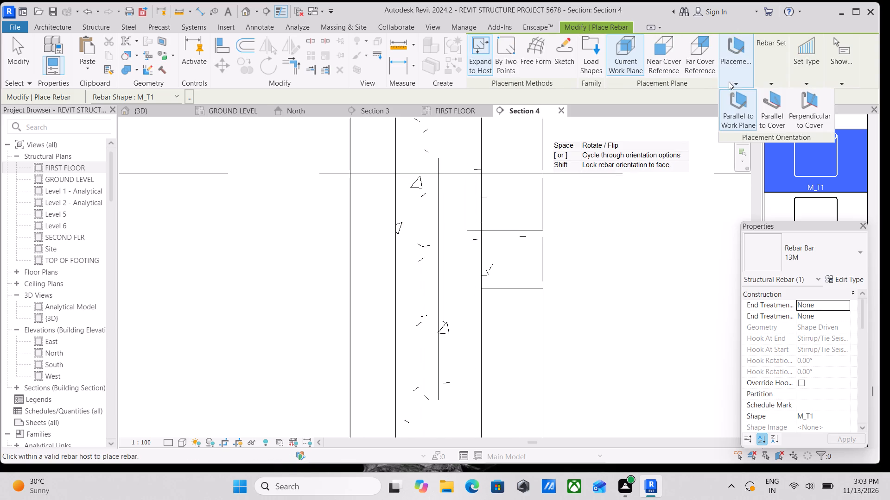
pyautogui.click(795, 105)
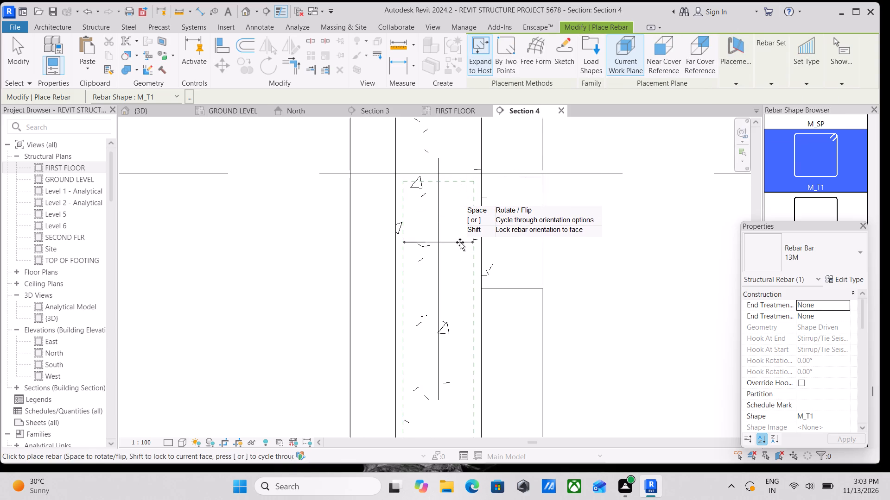
pyautogui.click(460, 248)
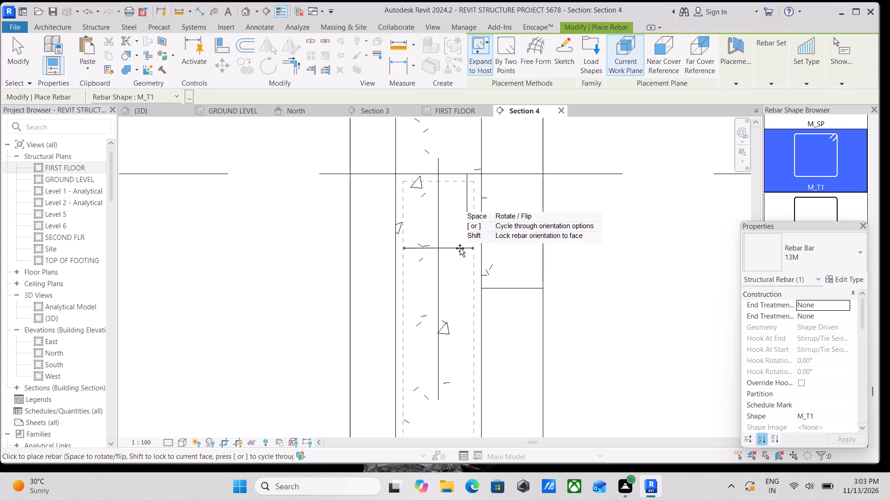
pyautogui.press('Escape')
# Set the section view's detail level to Fine.
pyautogui.scroll(3, 460, 248)
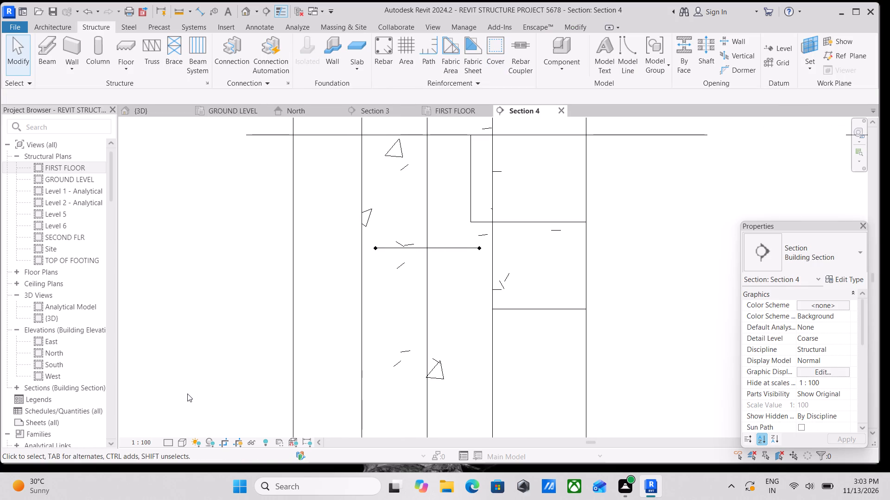
pyautogui.click(164, 444)
pyautogui.click(170, 434)
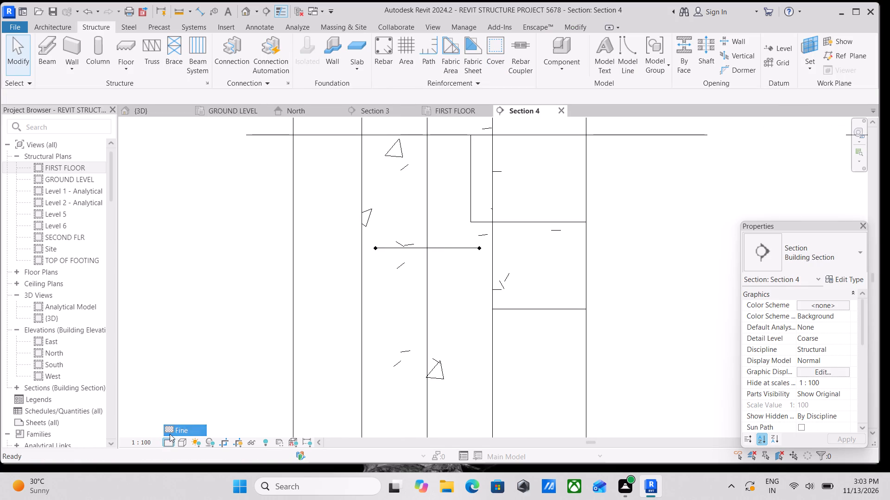
# Set the placed column tie's view visibility to show unobscured in the {3D} view.
pyautogui.scroll(2, 440, 306)
pyautogui.moveTo(439, 306); pyautogui.dragTo(436, 346, button='middle')
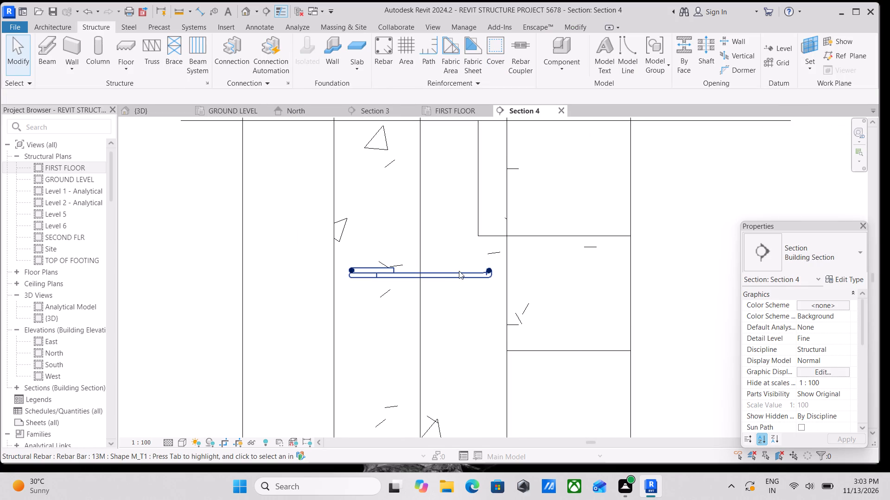
pyautogui.click(459, 271)
pyautogui.scroll(-3, 813, 363)
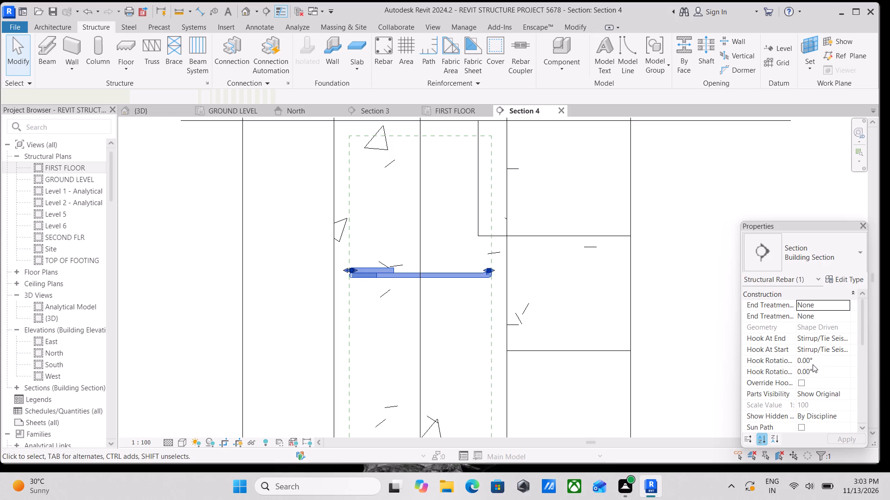
pyautogui.scroll(6, 813, 364)
pyautogui.scroll(-1, 813, 364)
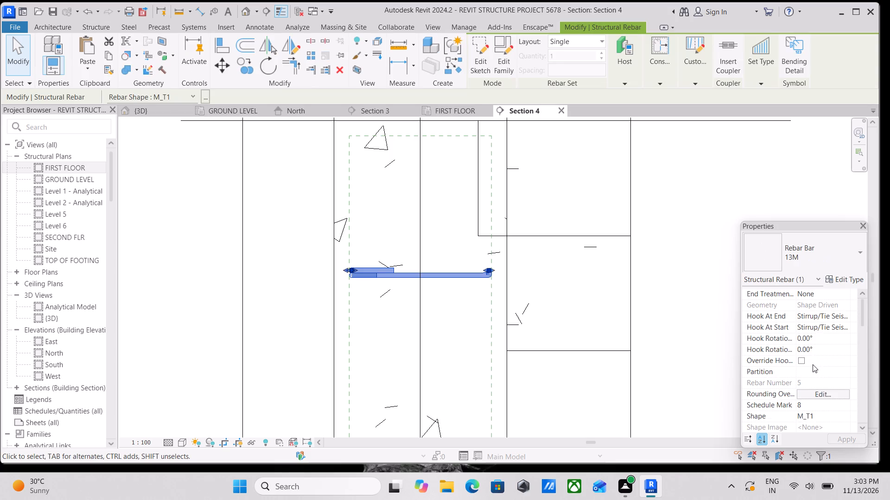
pyautogui.scroll(-5, 829, 402)
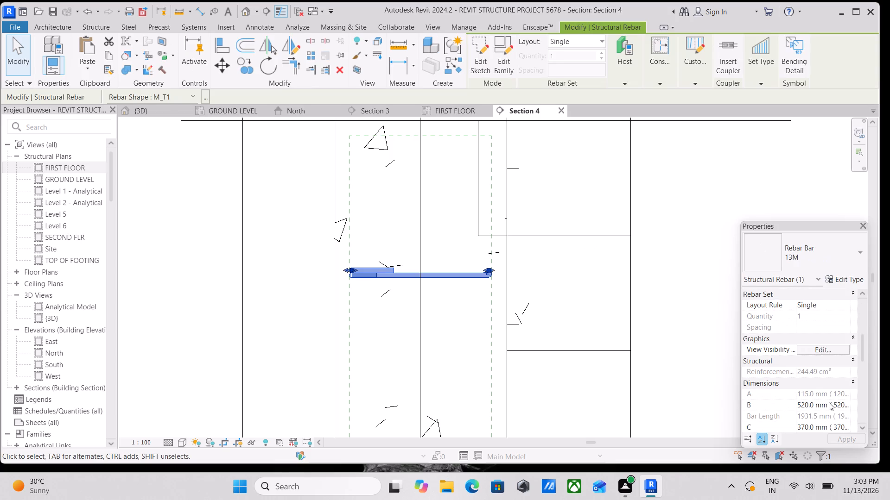
pyautogui.scroll(1, 829, 402)
pyautogui.scroll(-1, 829, 402)
pyautogui.click(836, 350)
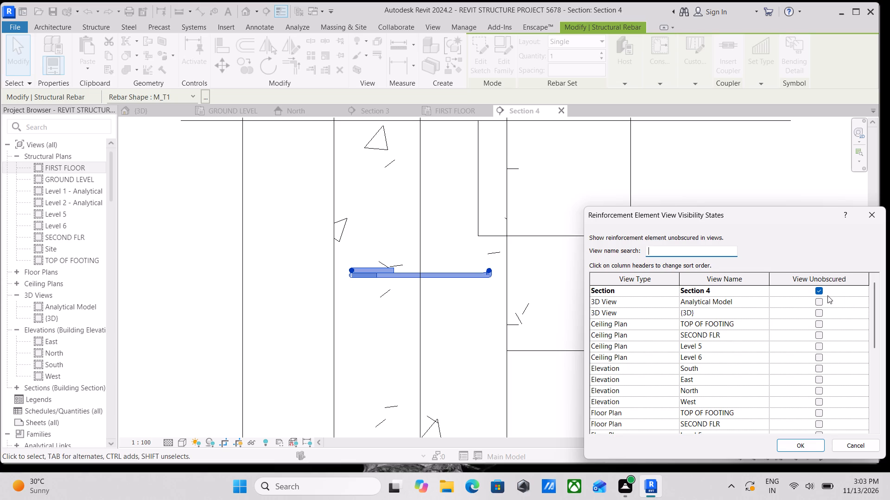
pyautogui.click(818, 313)
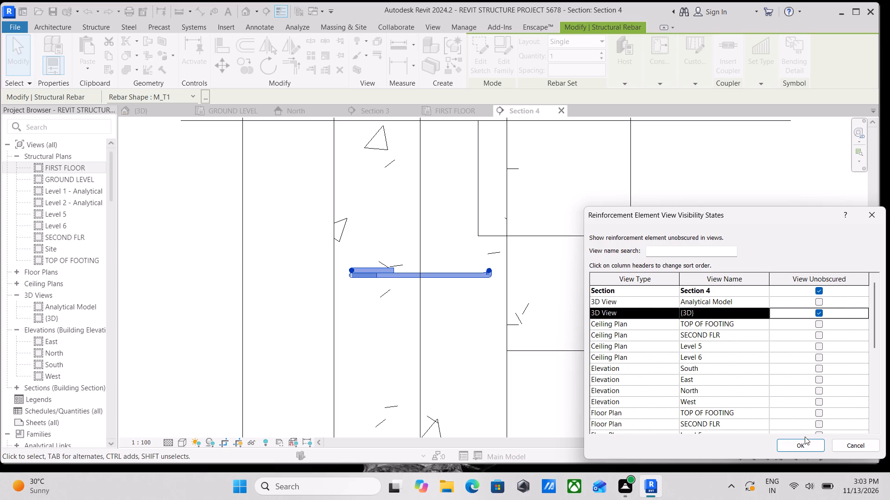
pyautogui.click(801, 444)
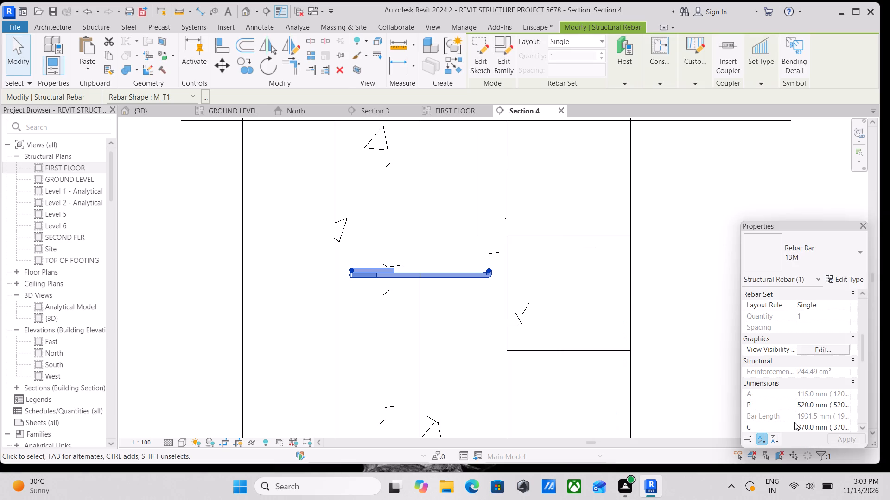
pyautogui.press('Escape')
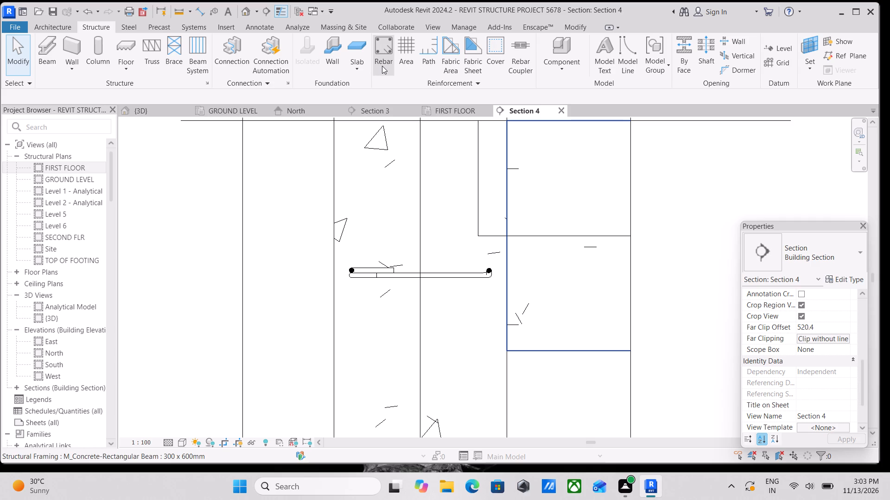
# Place a vertical 13M rebar of shape M_00, oriented parallel to work plane, in the column near its beam-side face.
pyautogui.click(382, 66)
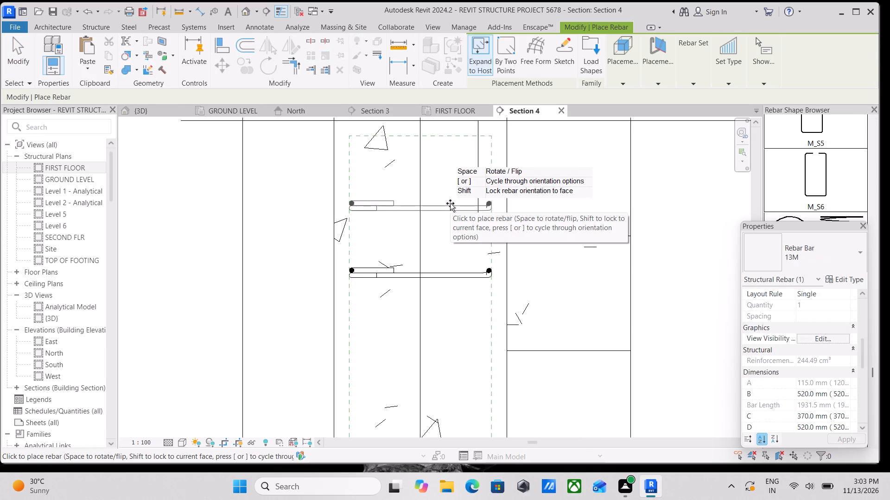
pyautogui.scroll(1, 805, 335)
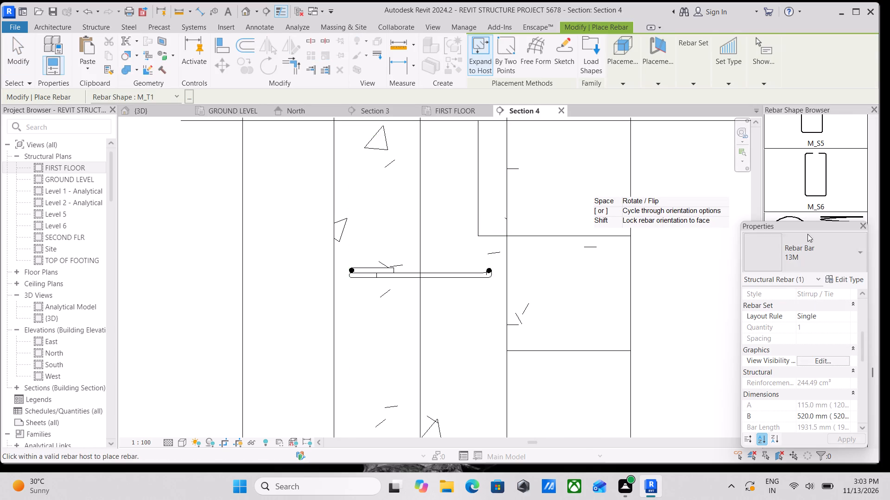
pyautogui.scroll(4, 788, 181)
pyautogui.scroll(20, 788, 181)
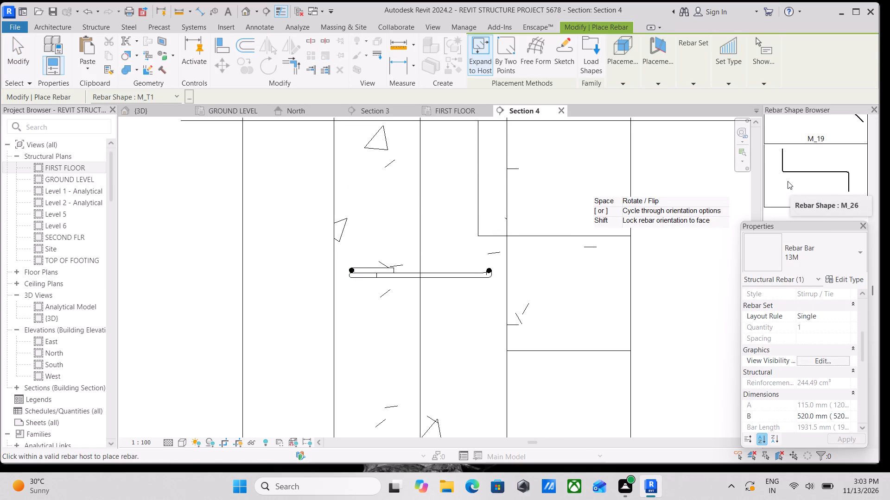
pyautogui.scroll(20, 788, 181)
pyautogui.scroll(10, 788, 181)
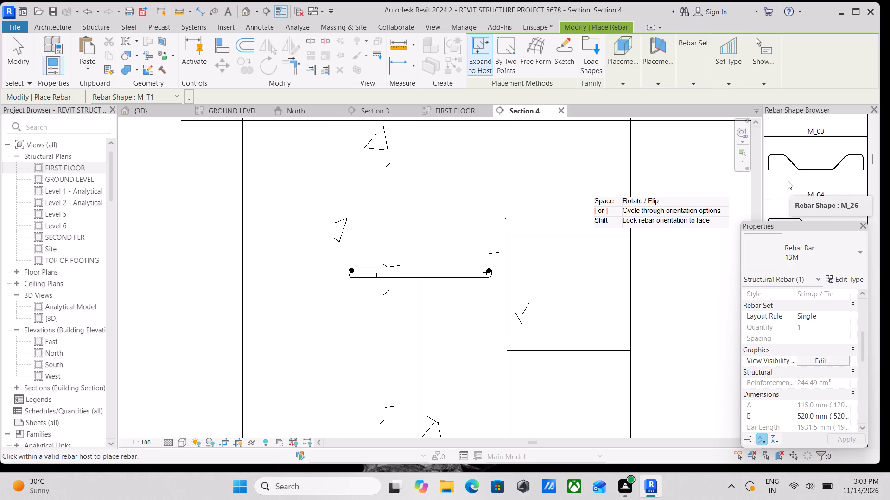
pyautogui.scroll(14, 788, 181)
pyautogui.click(795, 146)
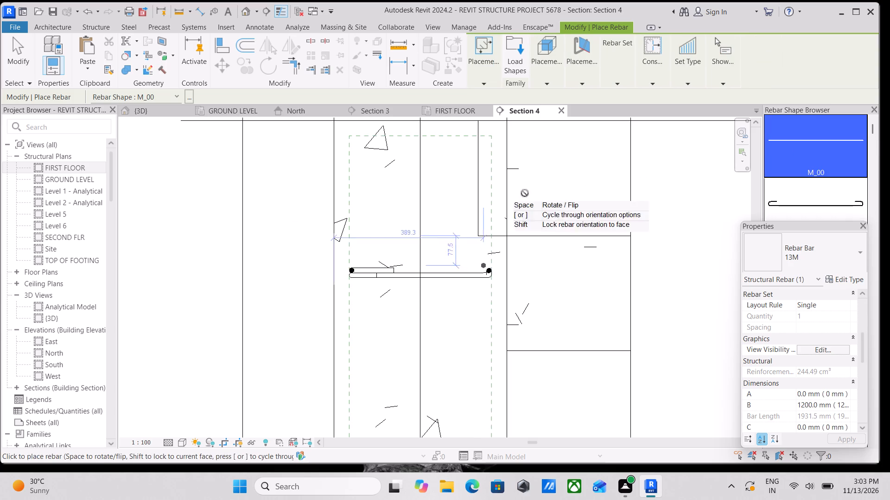
pyautogui.click(574, 76)
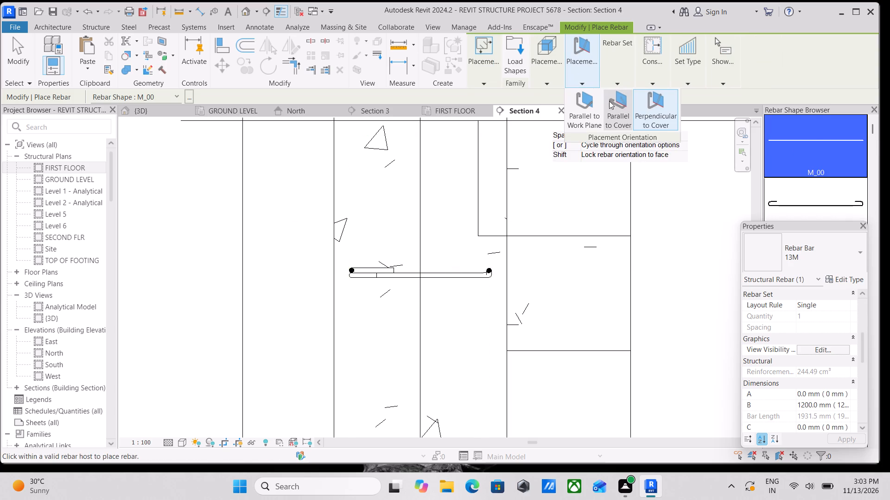
pyautogui.click(594, 108)
pyautogui.scroll(-1, 455, 312)
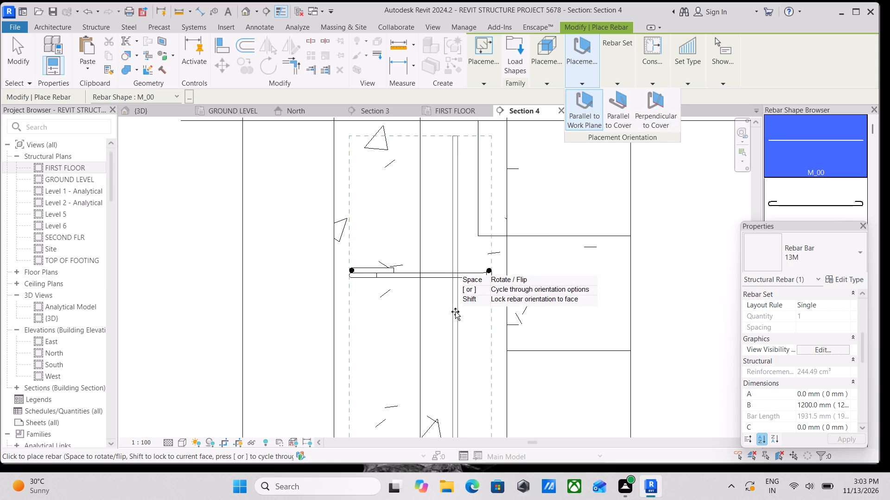
pyautogui.scroll(-1, 455, 312)
pyautogui.moveTo(455, 312); pyautogui.dragTo(543, 198, button='middle')
pyautogui.scroll(-1, 560, 219)
pyautogui.moveTo(560, 219); pyautogui.dragTo(550, 210, button='middle')
pyautogui.scroll(-2, 550, 210)
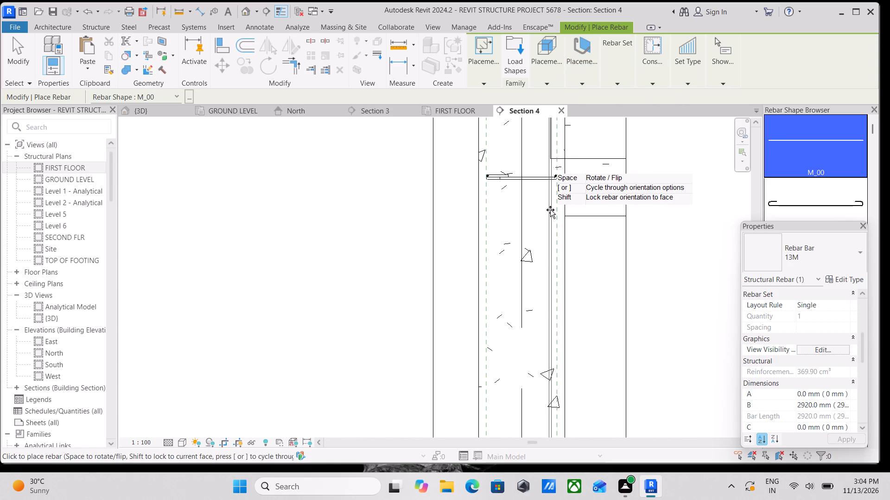
pyautogui.scroll(-2, 550, 210)
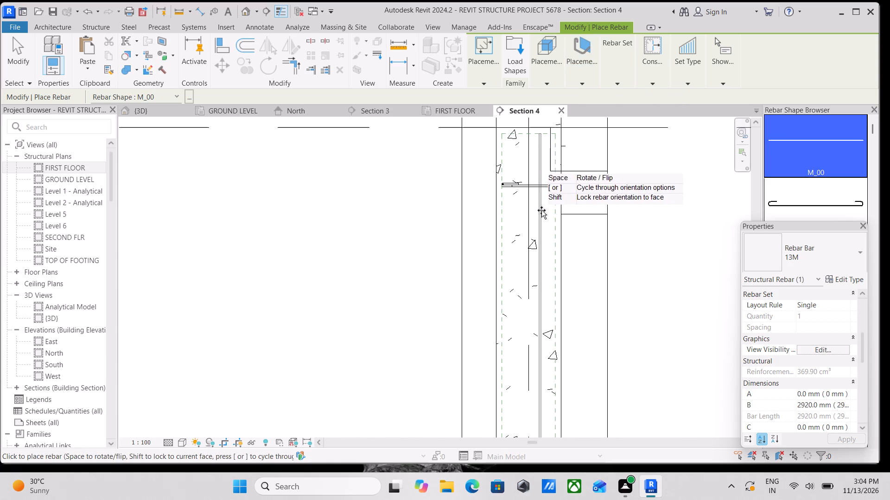
pyautogui.click(544, 212)
pyautogui.press('Escape')
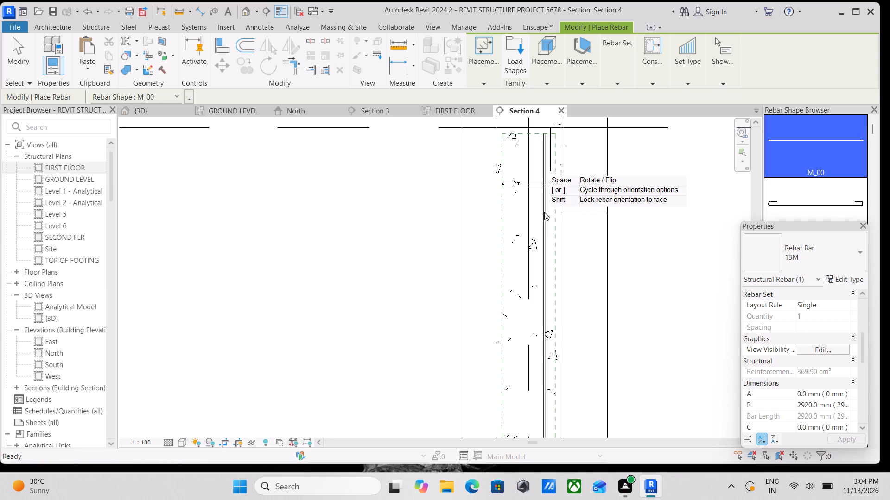
pyautogui.press('Escape')
# Set the vertical M_00 bar's view visibility to show unobscured in the {3D} view.
pyautogui.click(547, 202)
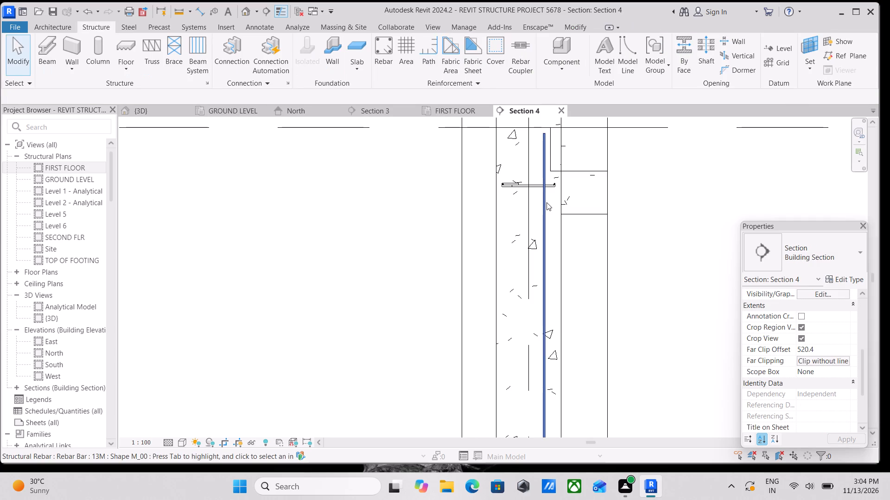
pyautogui.scroll(-3, 809, 319)
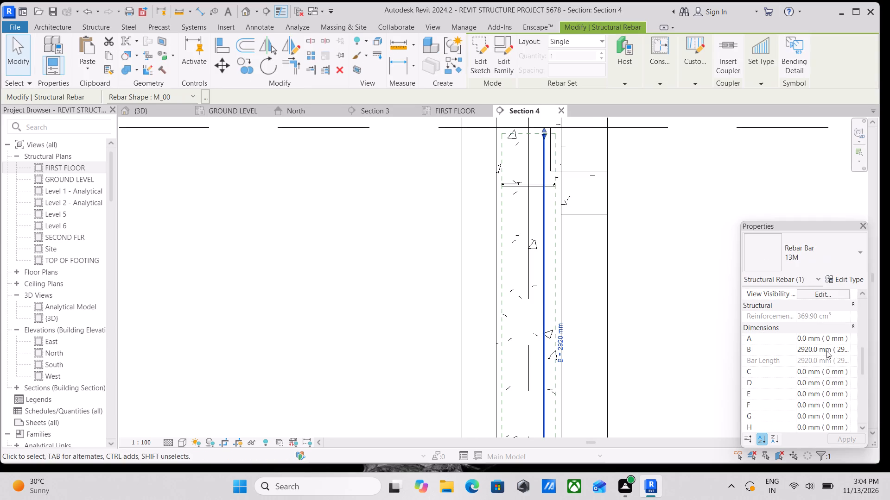
pyautogui.scroll(2, 824, 344)
pyautogui.click(824, 349)
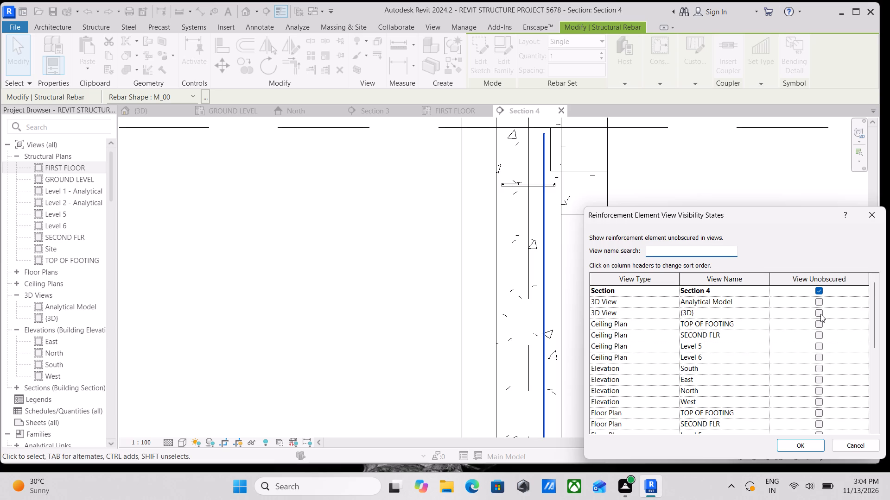
pyautogui.click(820, 314)
pyautogui.click(791, 446)
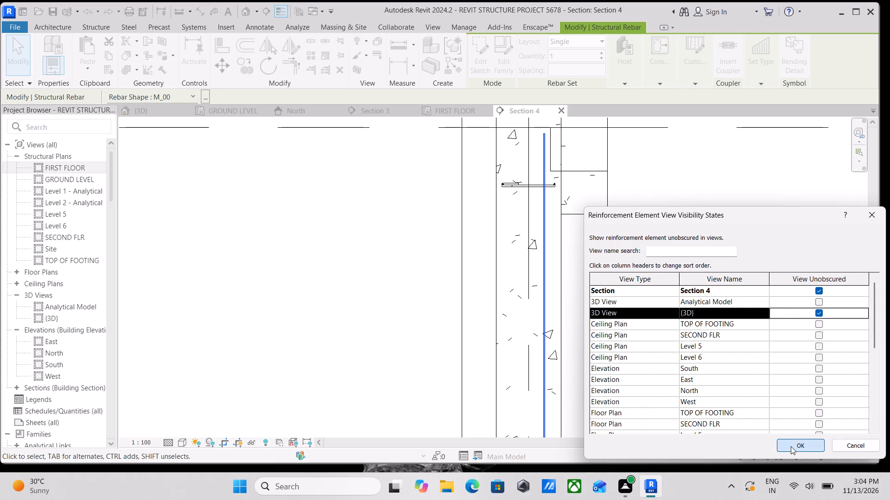
pyautogui.scroll(6, 517, 175)
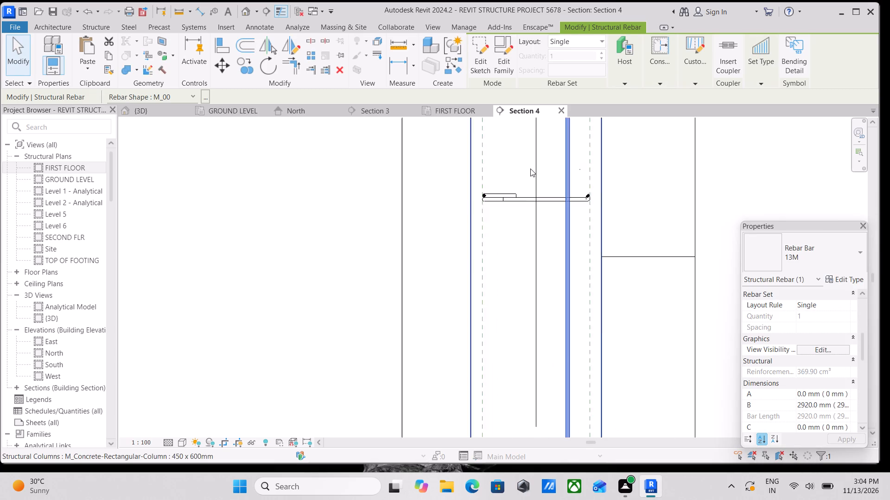
pyautogui.press('Escape')
# Check the view visibility states of the M_T1 column tie.
pyautogui.click(541, 204)
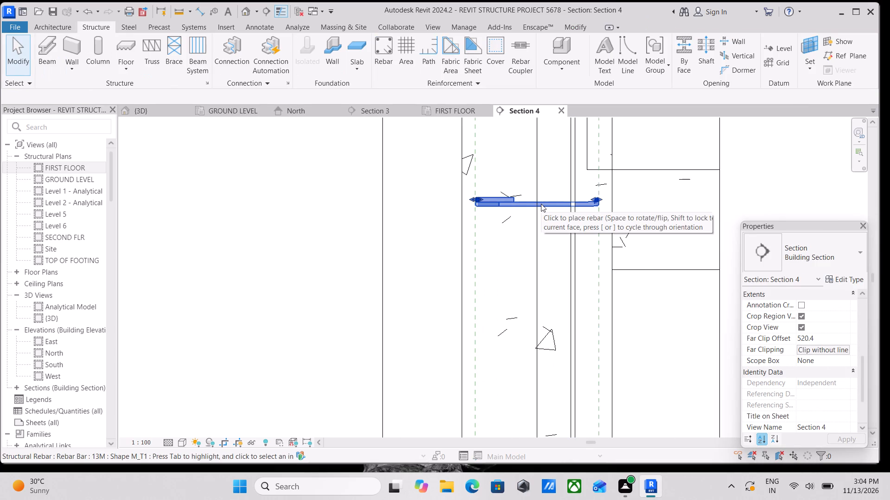
pyautogui.scroll(-2, 818, 377)
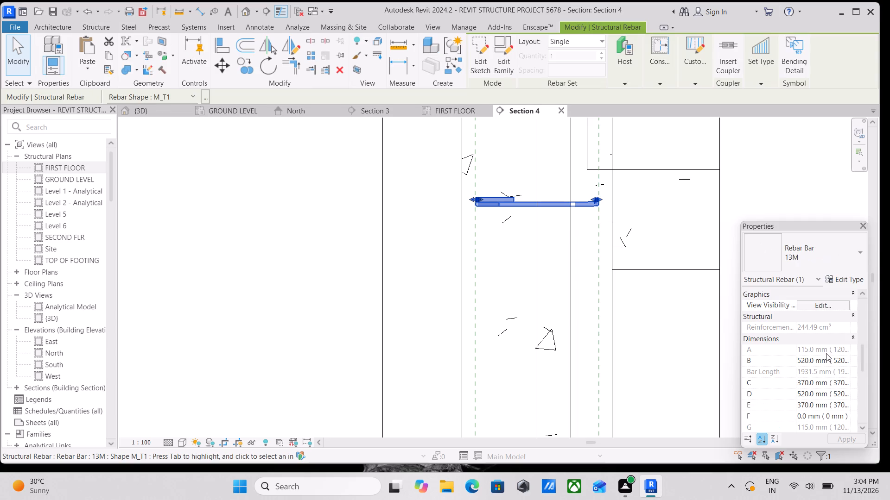
pyautogui.scroll(1, 830, 343)
pyautogui.click(832, 336)
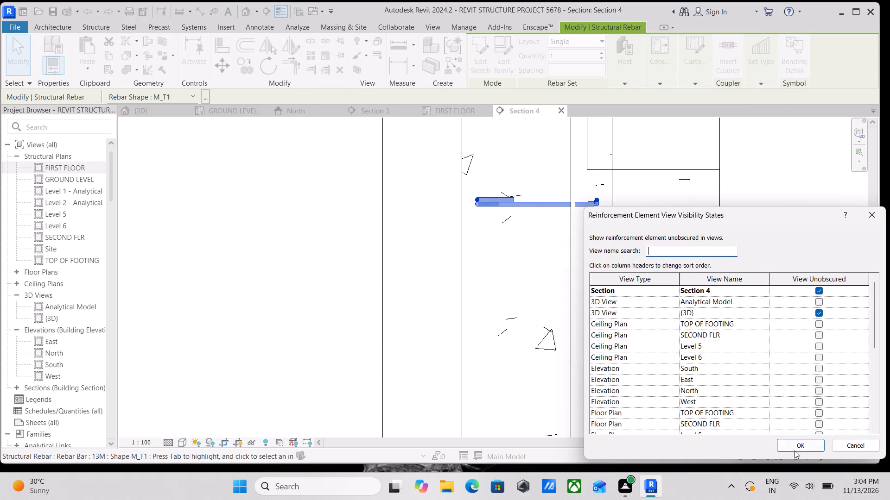
pyautogui.click(794, 446)
pyautogui.press('Escape')
pyautogui.scroll(3, 520, 198)
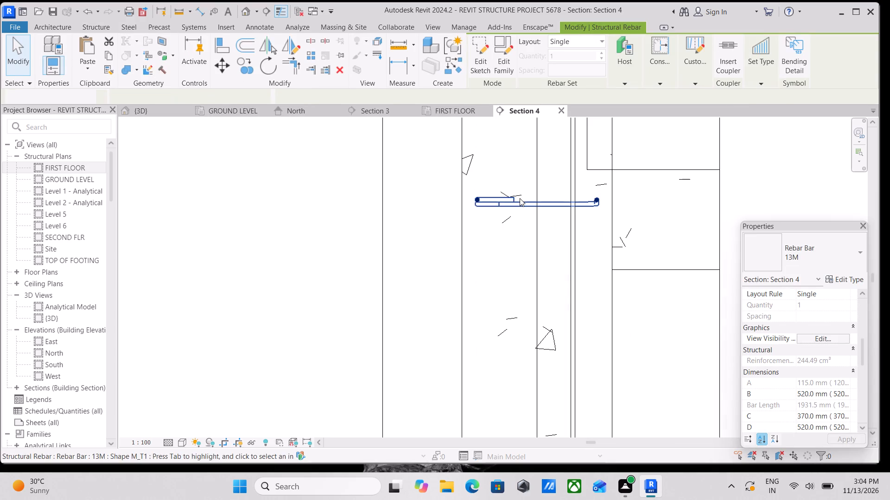
pyautogui.press('Escape')
# Open the M_T1 tie's sketch in the GROUND LEVEL structural plan, examine it within the column at G and 1, and leave without editing.
pyautogui.doubleClick(507, 207)
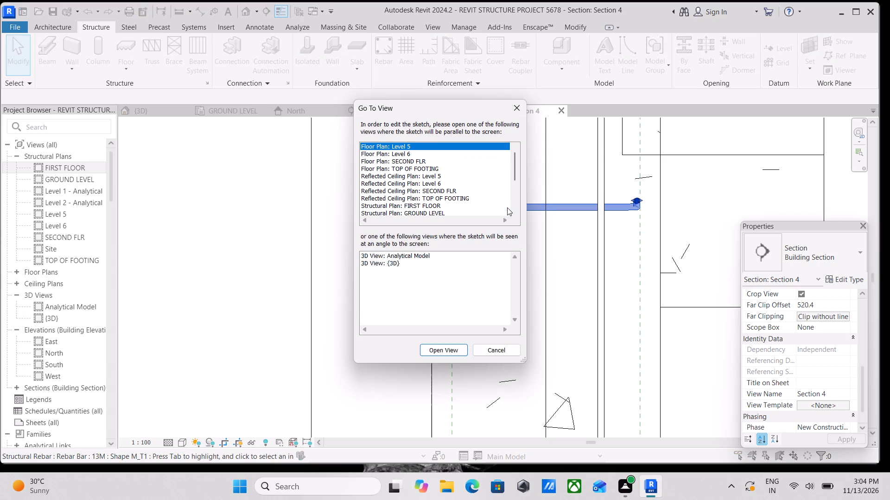
pyautogui.scroll(-2, 412, 187)
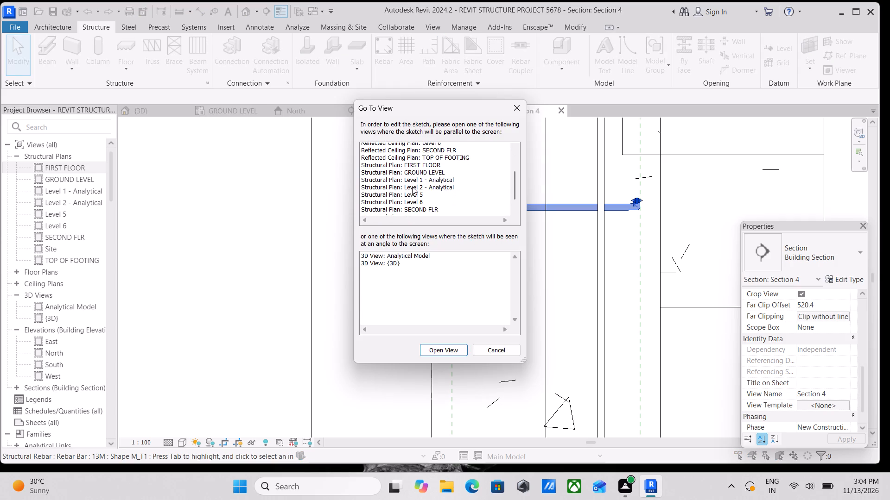
pyautogui.scroll(1, 412, 187)
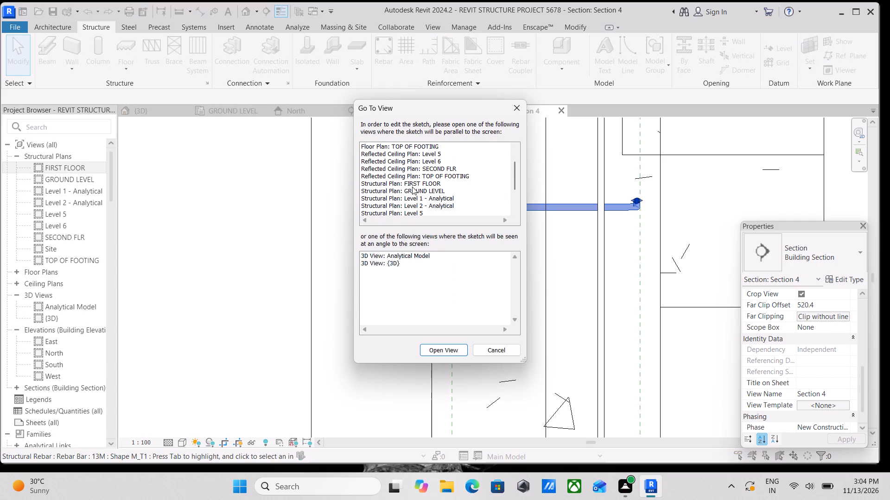
pyautogui.click(412, 187)
pyautogui.click(419, 192)
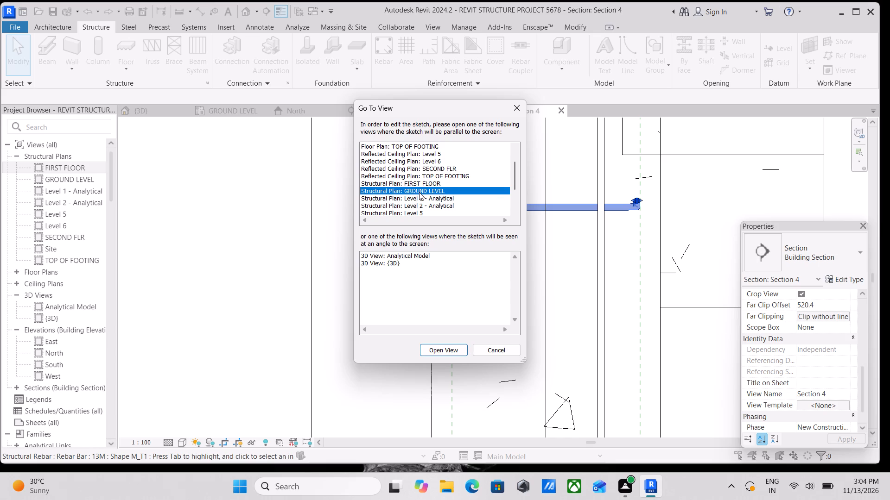
pyautogui.click(441, 353)
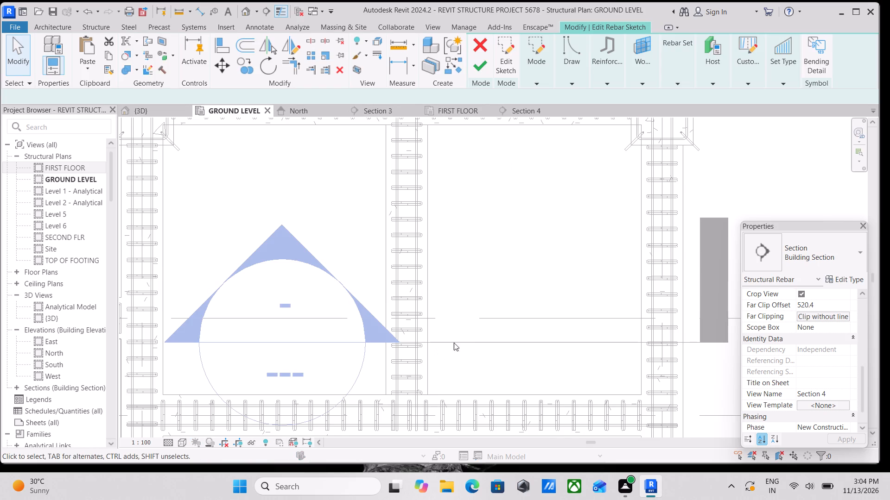
pyautogui.scroll(-13, 462, 335)
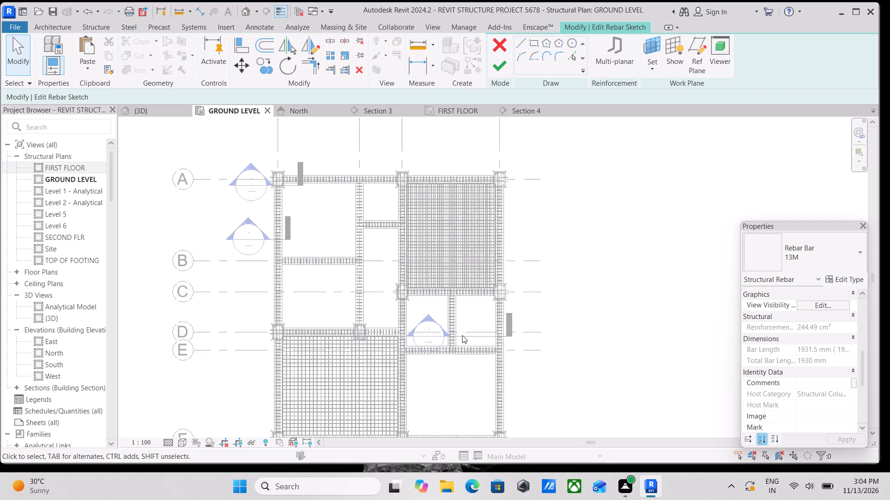
pyautogui.scroll(-1, 462, 335)
pyautogui.moveTo(462, 335); pyautogui.dragTo(480, 294, button='middle')
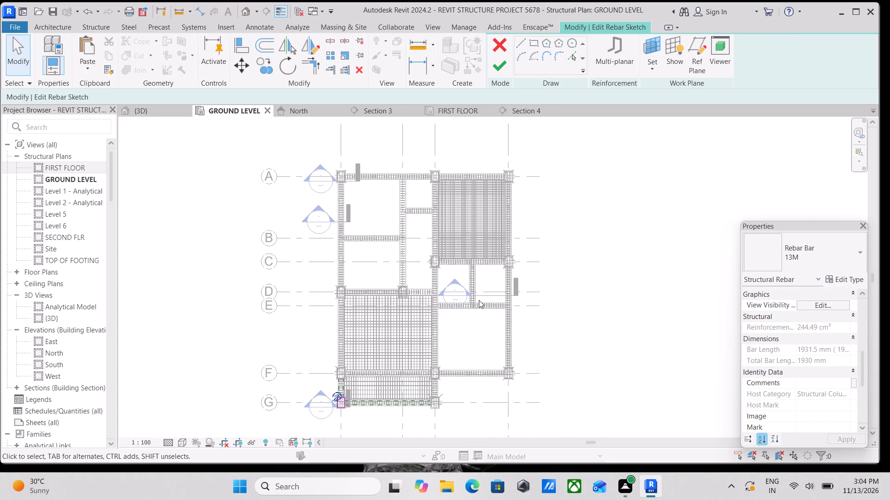
pyautogui.moveTo(479, 301); pyautogui.dragTo(567, 223, button='middle')
pyautogui.scroll(9, 435, 339)
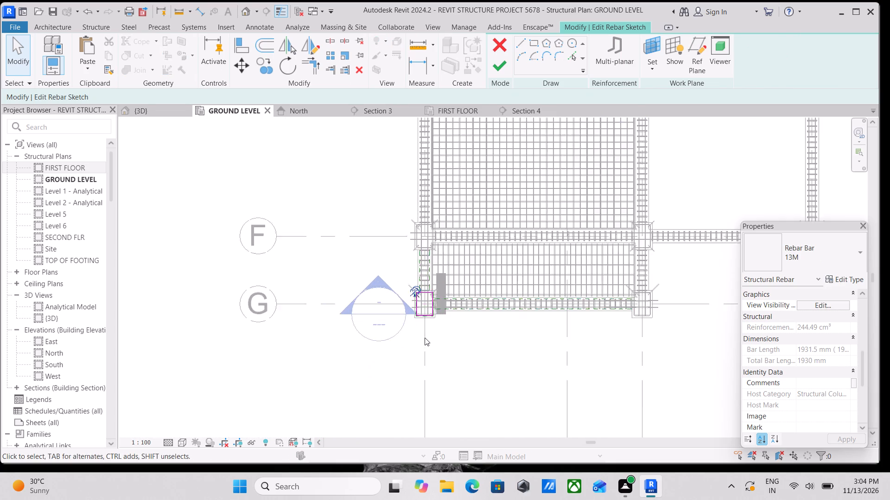
pyautogui.scroll(9, 424, 336)
pyautogui.moveTo(559, 271); pyautogui.dragTo(582, 359, button='middle')
pyautogui.scroll(4, 582, 359)
pyautogui.scroll(-8, 582, 359)
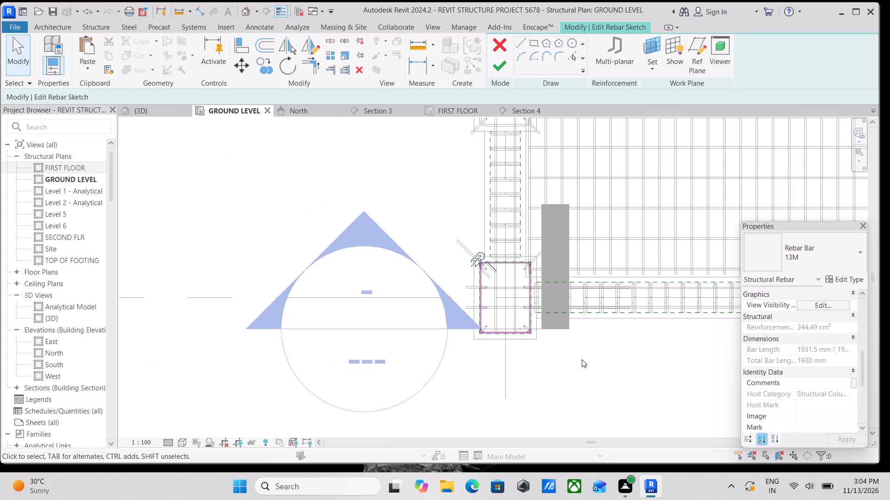
pyautogui.click(507, 43)
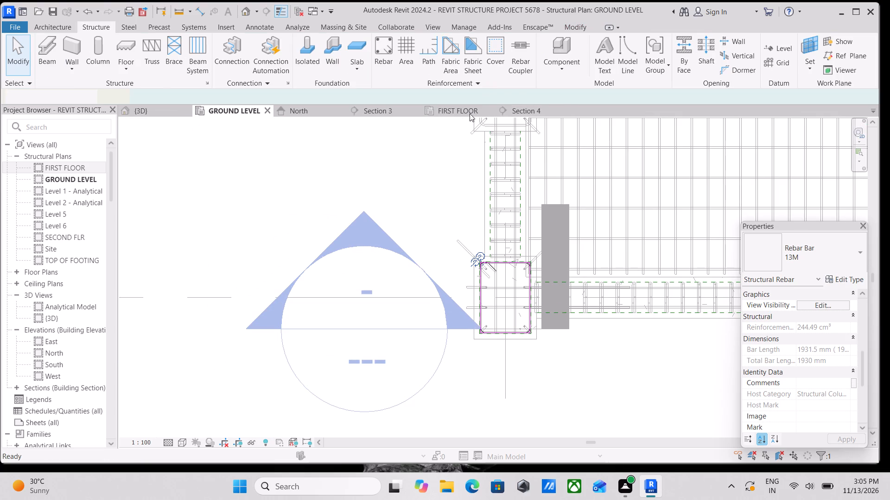
# Set the detail level of the FIRST FLOOR structural plan to Fine.
pyautogui.click(459, 113)
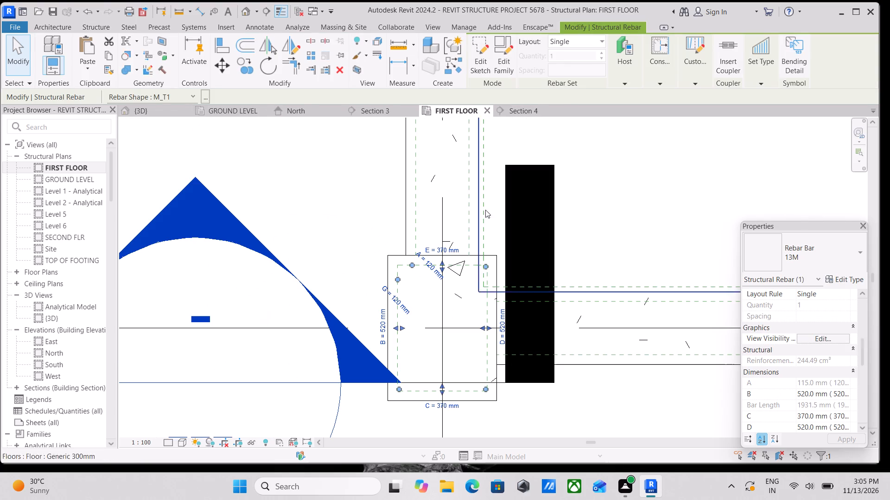
pyautogui.moveTo(485, 211); pyautogui.dragTo(467, 202, button='middle')
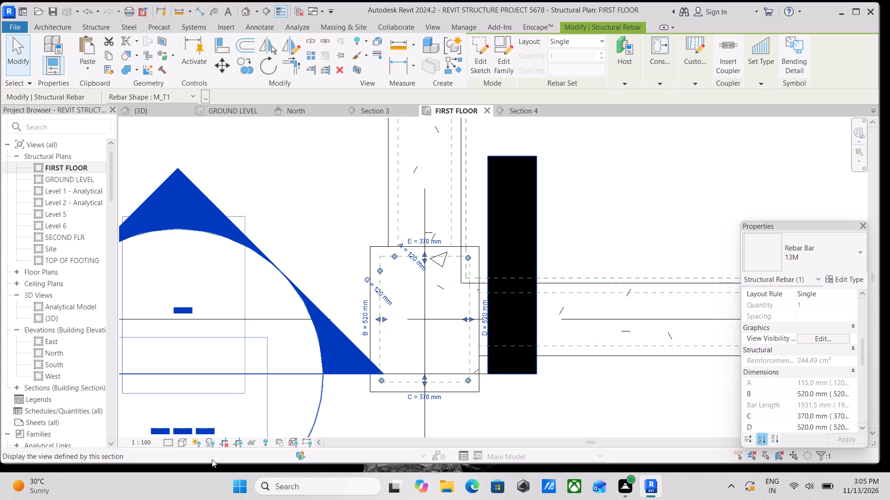
pyautogui.scroll(-2, 318, 461)
pyautogui.scroll(-1, 467, 427)
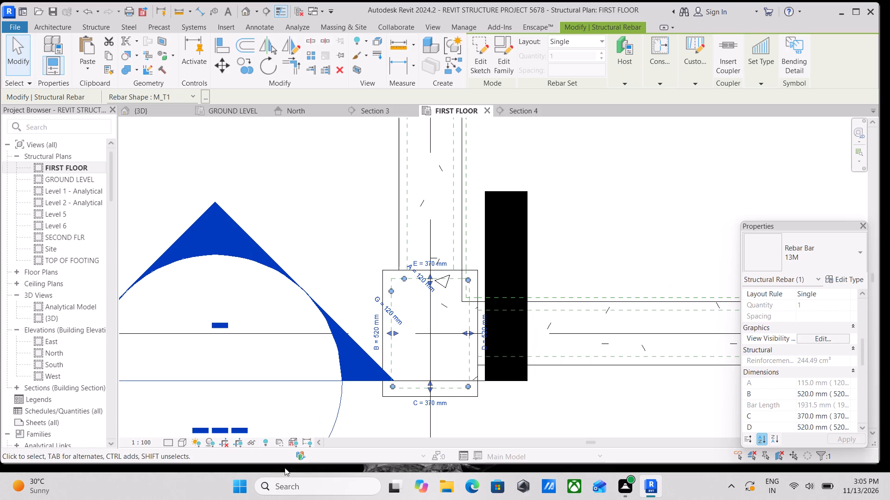
pyautogui.click(179, 444)
pyautogui.click(169, 442)
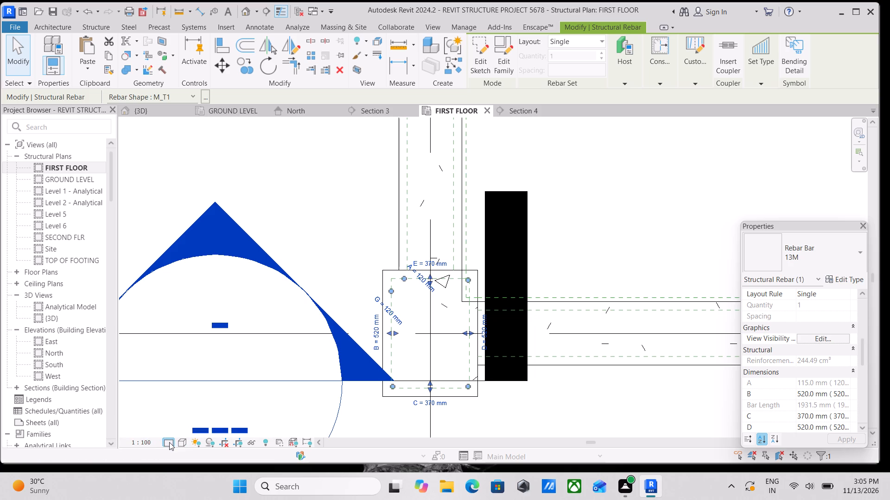
pyautogui.click(173, 430)
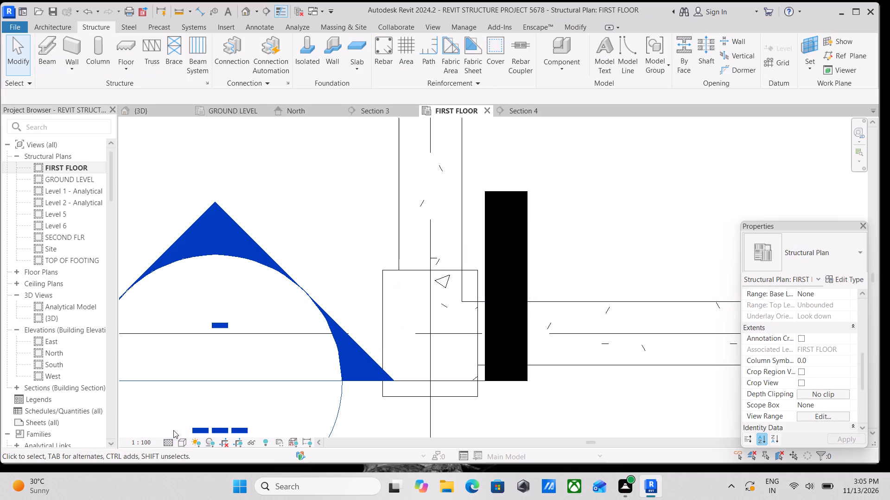
# Set the visual style of the FIRST FLOOR structural plan to Wireframe.
pyautogui.click(179, 445)
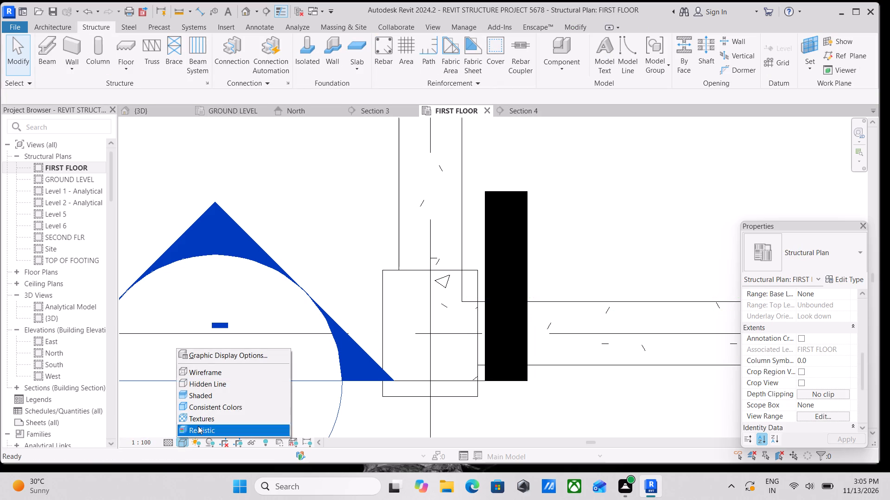
pyautogui.click(222, 376)
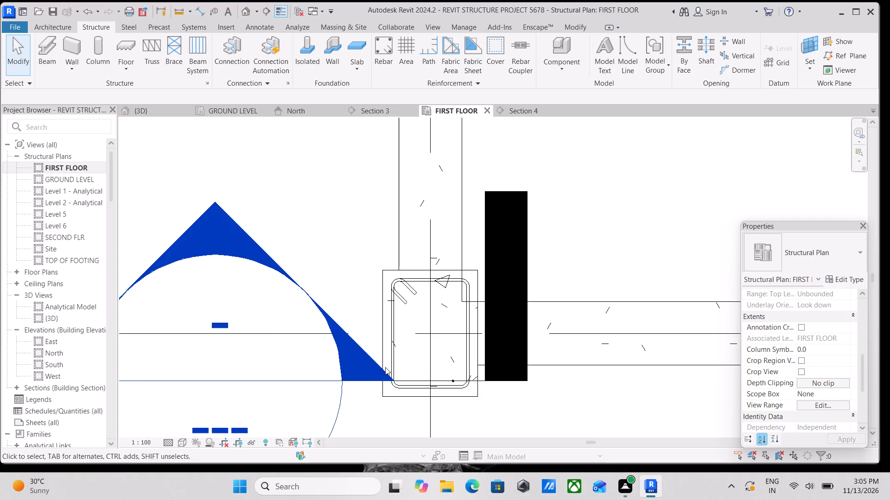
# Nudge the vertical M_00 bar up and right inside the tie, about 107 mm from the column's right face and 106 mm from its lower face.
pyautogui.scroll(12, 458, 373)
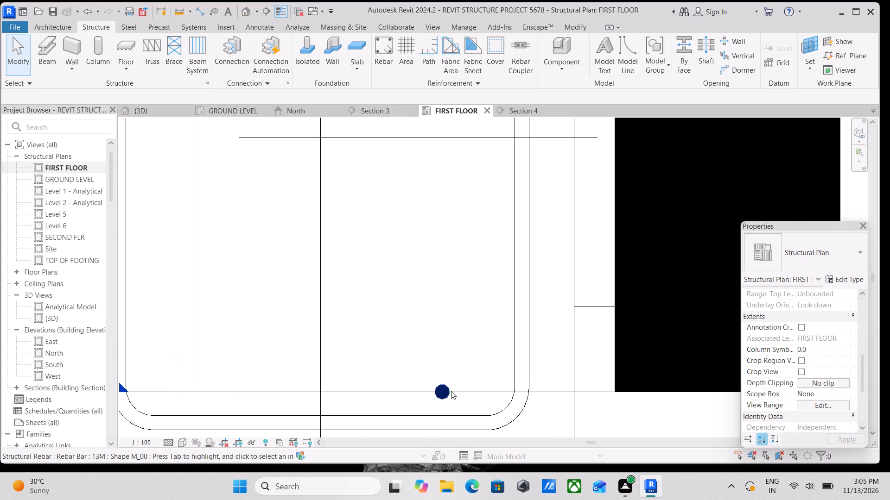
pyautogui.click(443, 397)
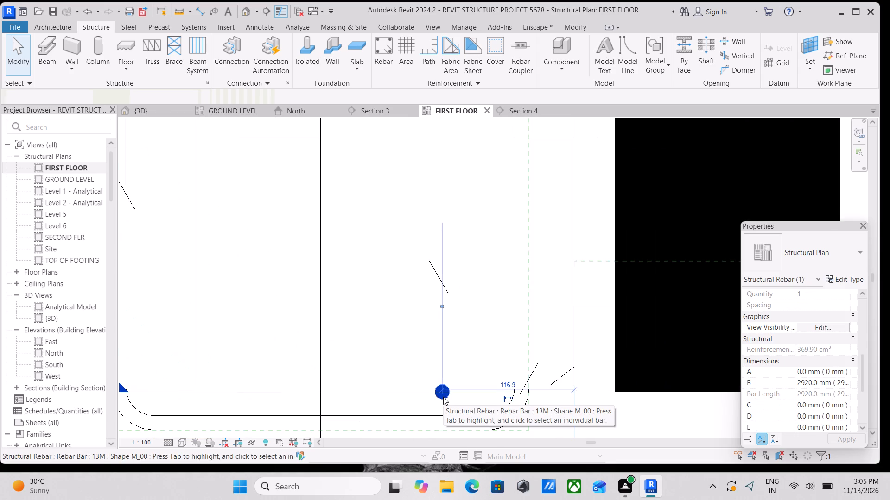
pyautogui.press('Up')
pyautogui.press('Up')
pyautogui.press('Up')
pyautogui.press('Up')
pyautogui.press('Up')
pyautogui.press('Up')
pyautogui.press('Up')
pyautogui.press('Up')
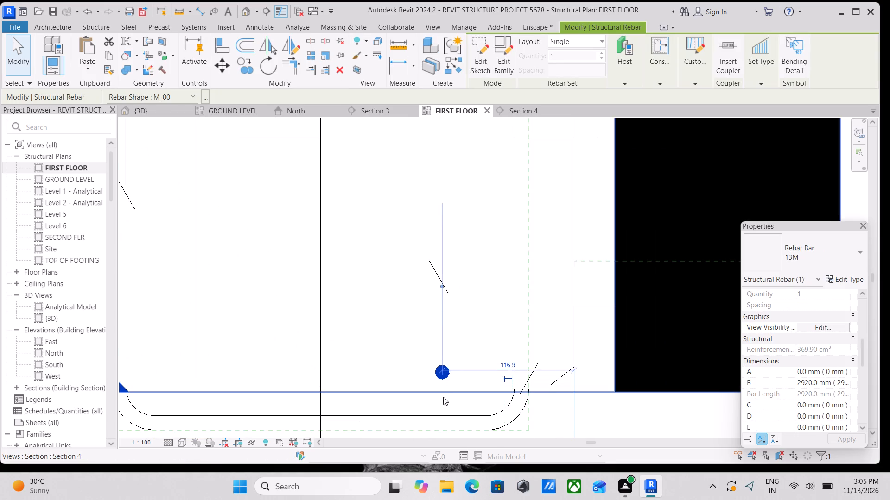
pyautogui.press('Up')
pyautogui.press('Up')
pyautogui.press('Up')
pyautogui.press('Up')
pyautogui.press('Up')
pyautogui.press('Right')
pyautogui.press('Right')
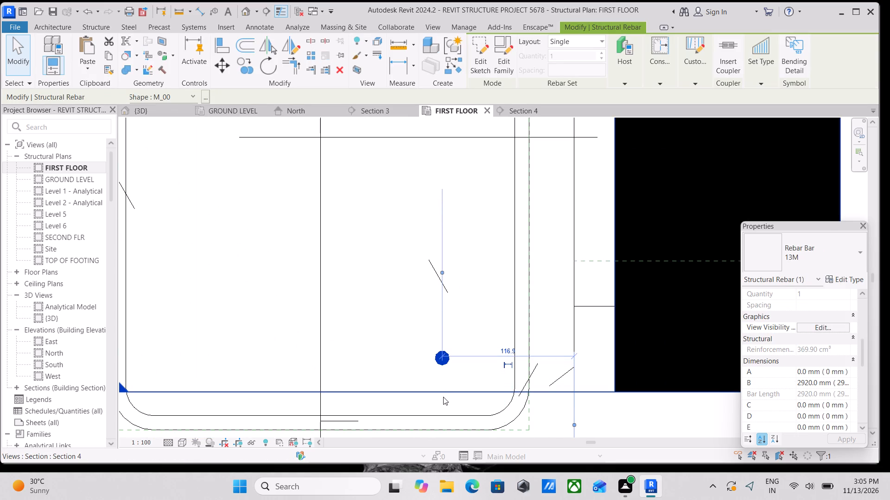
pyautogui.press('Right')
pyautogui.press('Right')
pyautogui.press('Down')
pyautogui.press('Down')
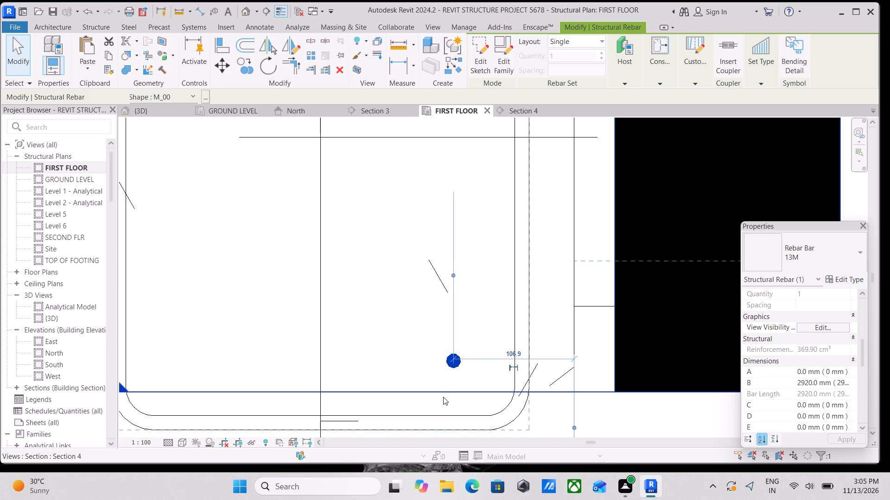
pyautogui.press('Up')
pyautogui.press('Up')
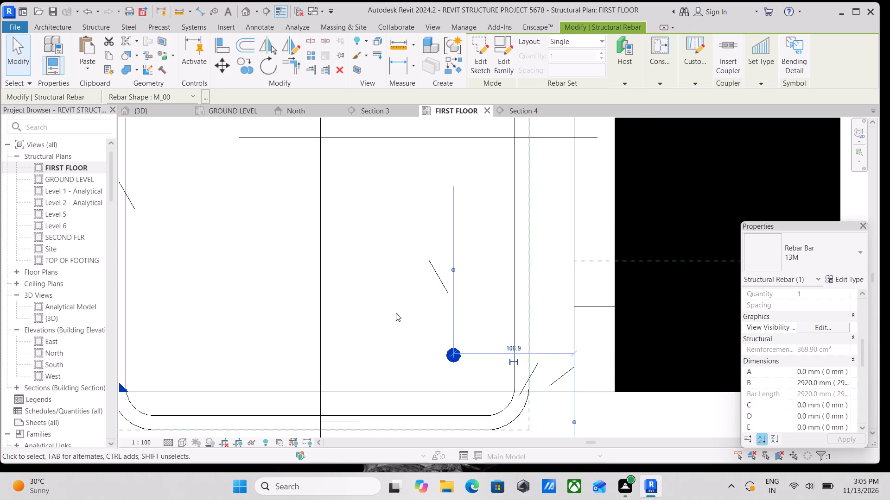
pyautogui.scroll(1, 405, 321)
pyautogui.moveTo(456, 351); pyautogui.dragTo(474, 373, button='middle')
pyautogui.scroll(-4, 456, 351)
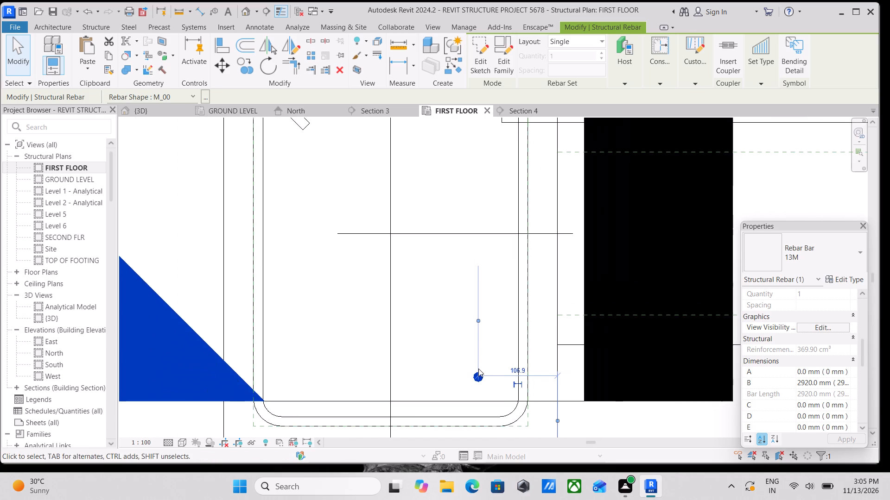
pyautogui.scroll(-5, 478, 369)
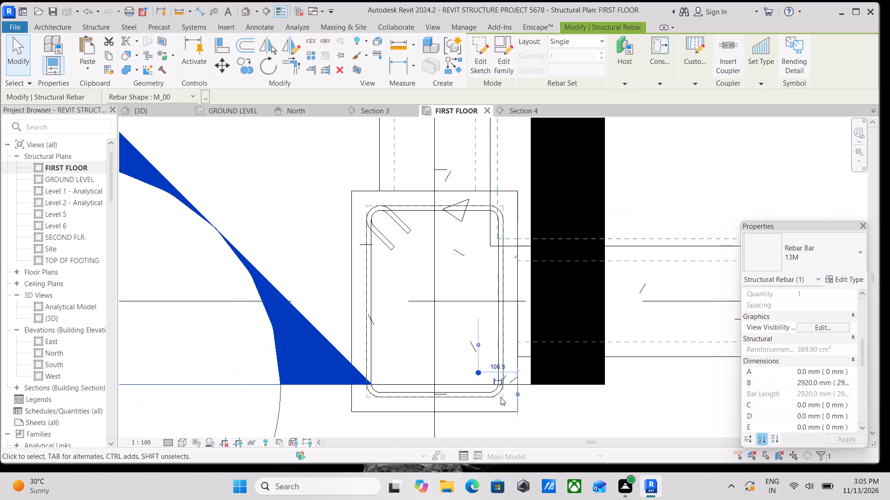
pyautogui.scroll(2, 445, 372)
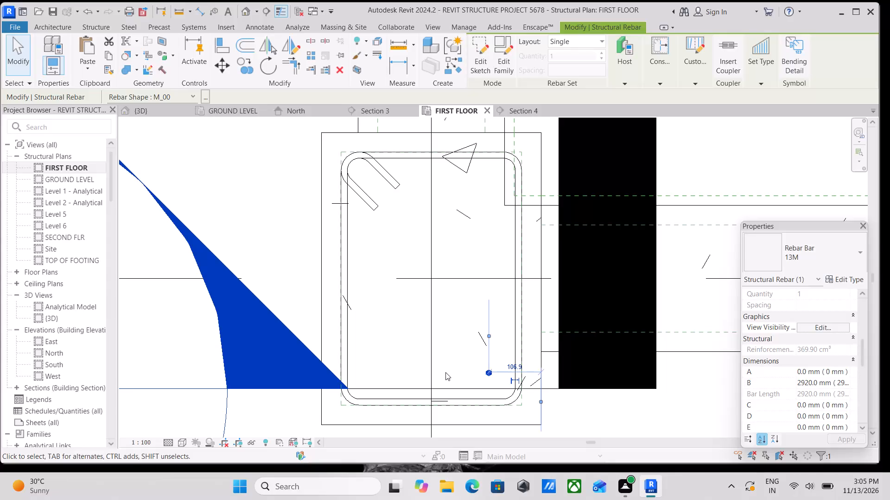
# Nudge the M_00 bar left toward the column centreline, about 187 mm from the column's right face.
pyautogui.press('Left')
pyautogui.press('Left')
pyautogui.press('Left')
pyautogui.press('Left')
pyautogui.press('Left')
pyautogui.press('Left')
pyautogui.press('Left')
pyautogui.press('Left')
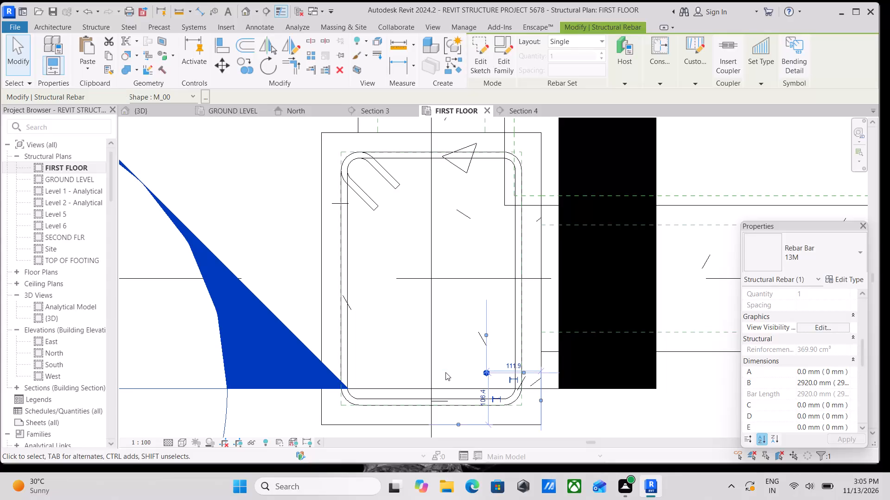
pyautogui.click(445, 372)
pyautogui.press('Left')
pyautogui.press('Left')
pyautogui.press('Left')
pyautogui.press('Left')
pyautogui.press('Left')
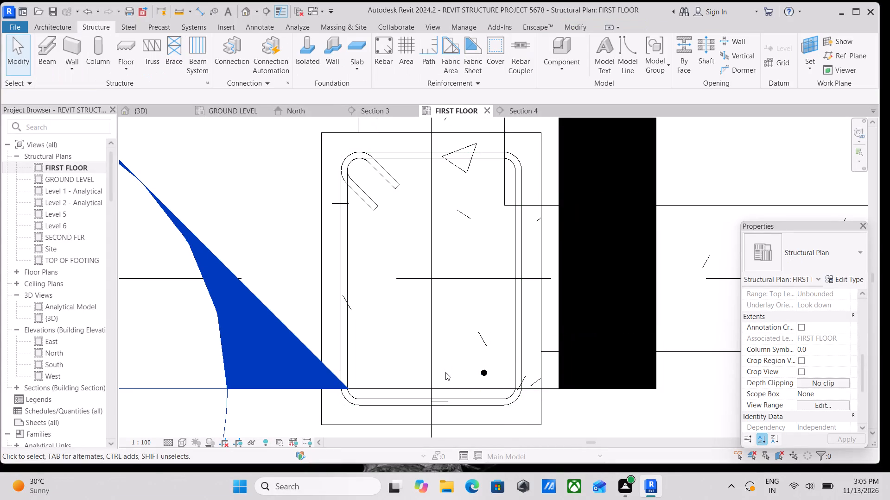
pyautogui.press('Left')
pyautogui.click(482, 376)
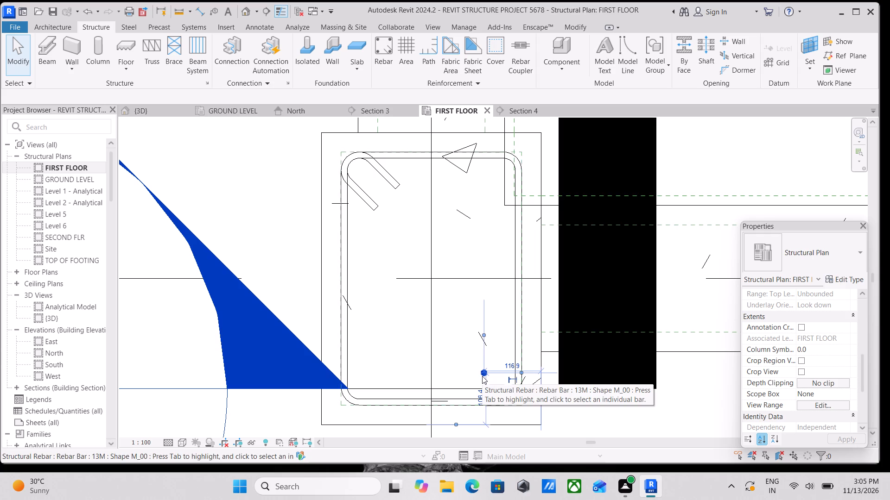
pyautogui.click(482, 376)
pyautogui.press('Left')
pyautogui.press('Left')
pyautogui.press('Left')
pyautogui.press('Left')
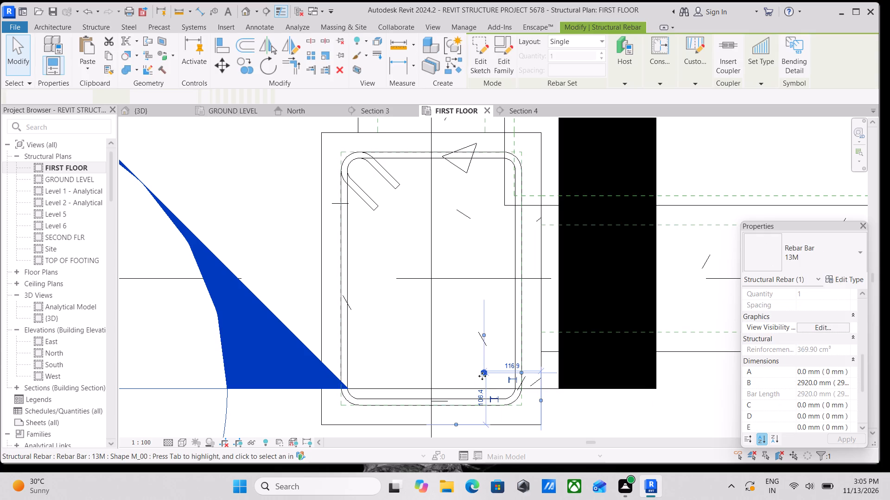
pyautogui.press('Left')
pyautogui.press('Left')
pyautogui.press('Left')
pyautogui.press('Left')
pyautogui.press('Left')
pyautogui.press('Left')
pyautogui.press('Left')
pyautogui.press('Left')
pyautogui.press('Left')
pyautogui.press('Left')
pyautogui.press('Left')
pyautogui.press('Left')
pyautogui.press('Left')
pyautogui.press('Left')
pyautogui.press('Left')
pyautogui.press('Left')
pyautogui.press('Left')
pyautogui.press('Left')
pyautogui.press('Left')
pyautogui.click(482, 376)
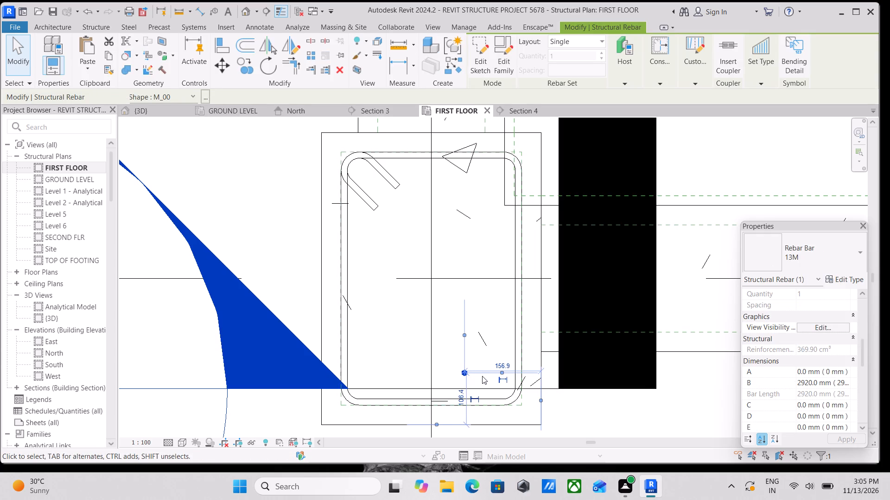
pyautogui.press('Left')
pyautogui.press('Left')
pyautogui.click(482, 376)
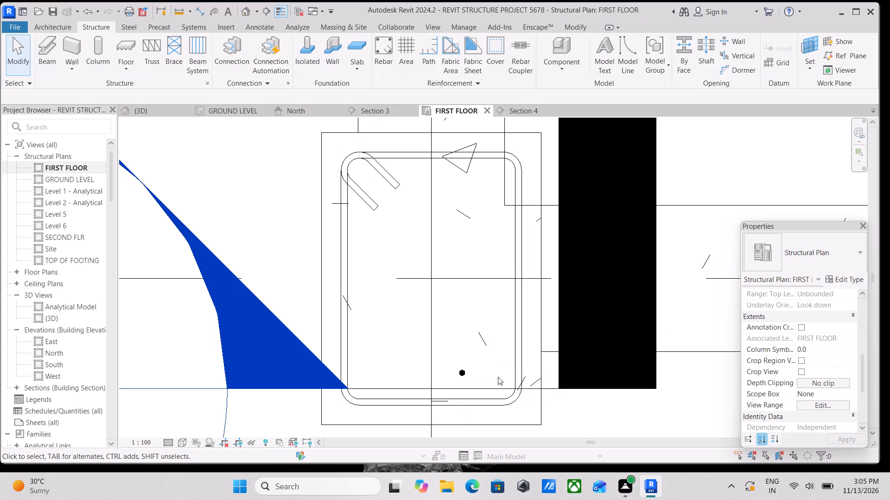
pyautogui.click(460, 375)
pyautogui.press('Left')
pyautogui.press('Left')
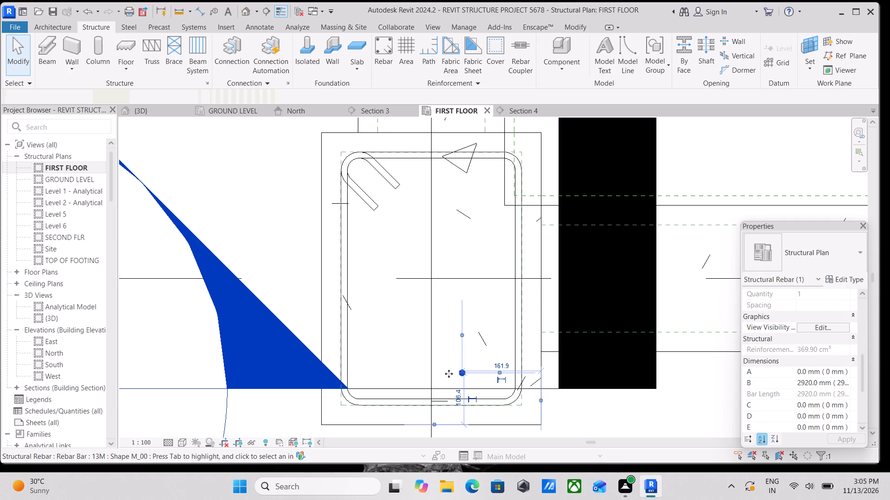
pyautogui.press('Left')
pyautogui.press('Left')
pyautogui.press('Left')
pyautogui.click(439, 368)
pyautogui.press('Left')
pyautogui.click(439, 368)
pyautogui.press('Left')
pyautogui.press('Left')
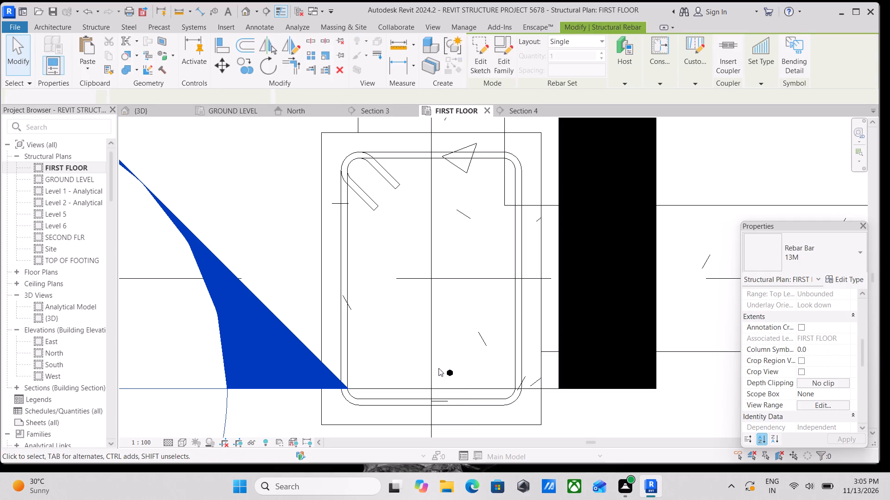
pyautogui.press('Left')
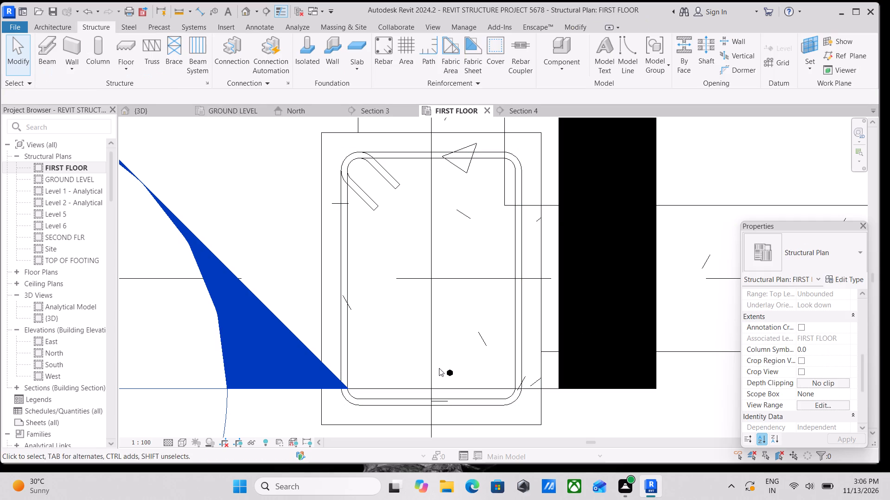
# Move the M_00 bar from its centre by about 445 mm into the M_T1 tie's hooked upper-left corner.
pyautogui.click(453, 369)
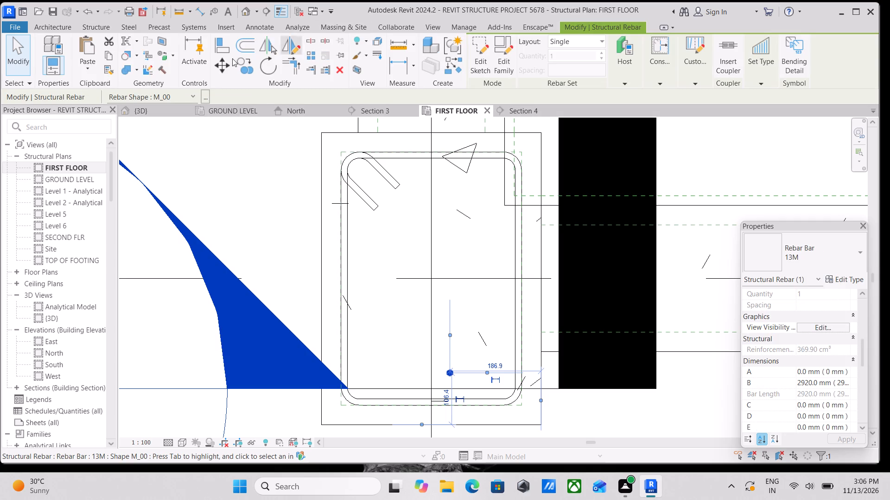
pyautogui.click(222, 68)
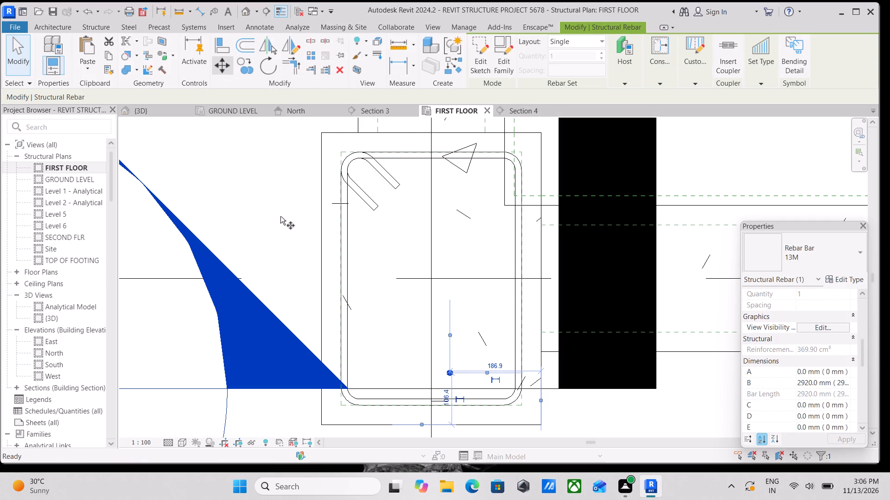
pyautogui.scroll(6, 464, 368)
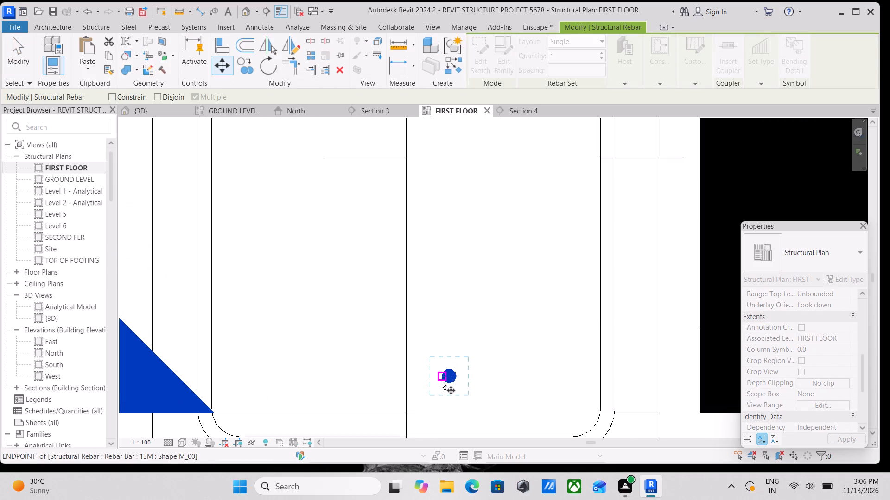
pyautogui.scroll(4, 441, 381)
pyautogui.click(454, 372)
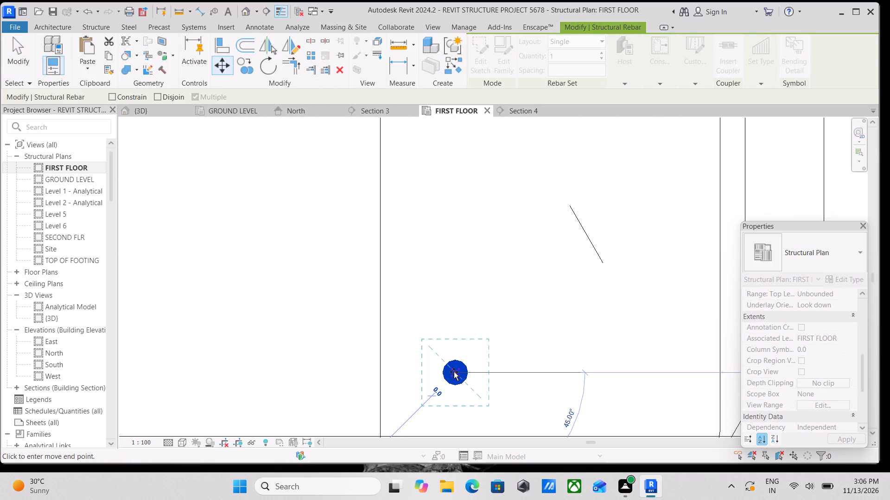
pyautogui.scroll(-2, 355, 253)
pyautogui.moveTo(355, 253); pyautogui.dragTo(437, 474, button='middle')
pyautogui.scroll(-4, 374, 232)
pyautogui.moveTo(374, 232); pyautogui.dragTo(442, 352, button='middle')
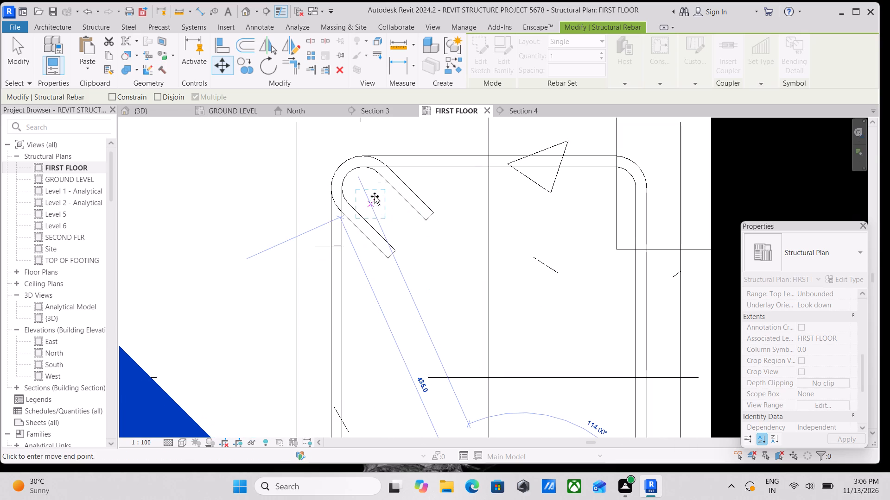
pyautogui.click(366, 195)
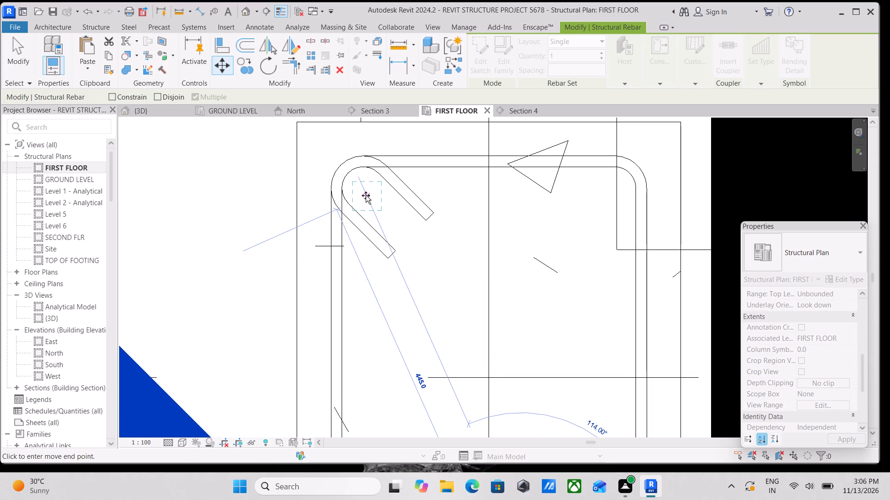
pyautogui.scroll(-3, 366, 195)
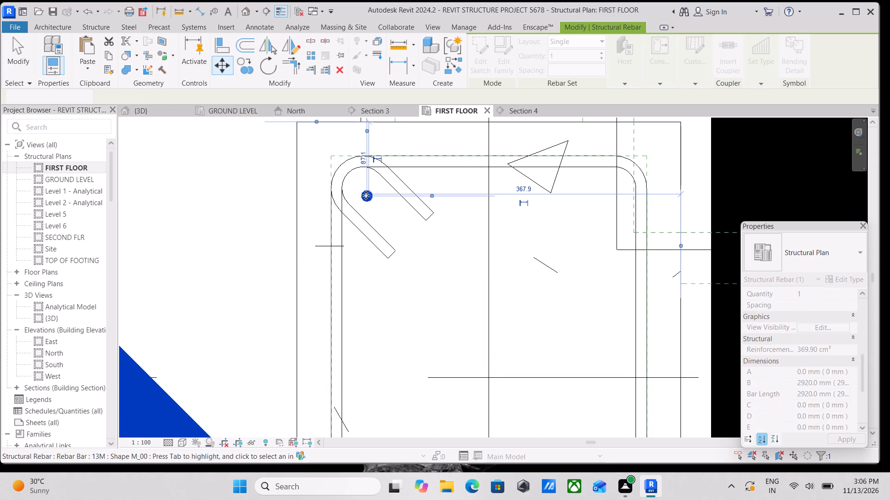
pyautogui.press('Escape')
pyautogui.scroll(2, 366, 195)
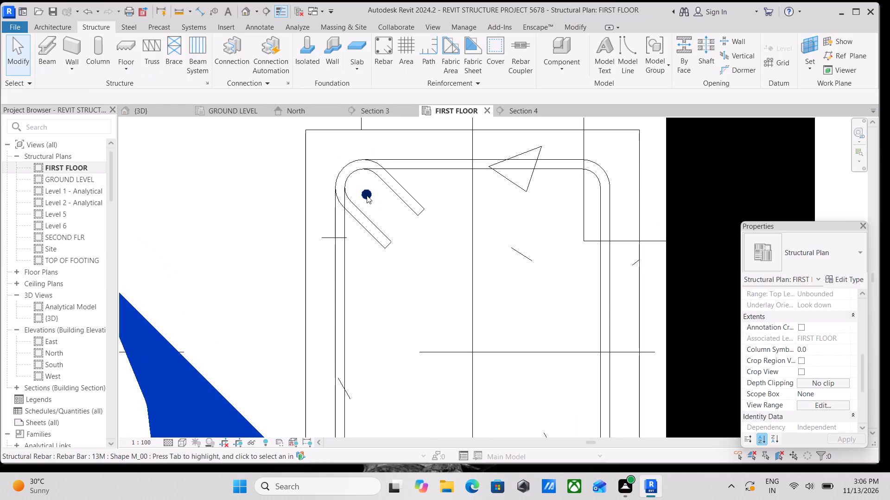
# Check the view visibility states of the M_00 bar at the tie's hooked corner, keeping the settings.
pyautogui.click(367, 195)
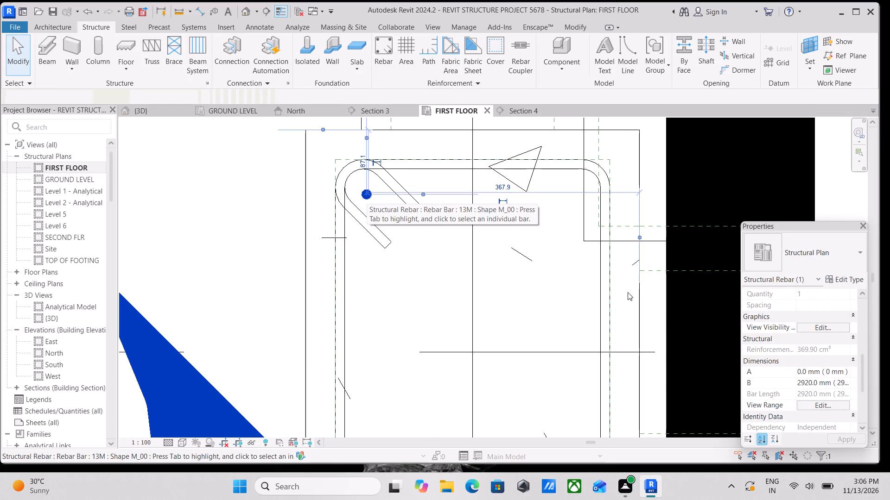
pyautogui.scroll(1, 824, 332)
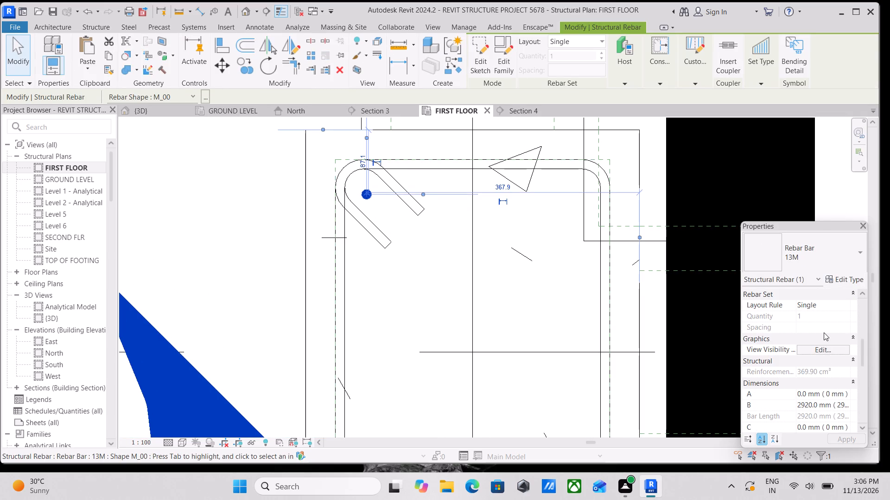
pyautogui.click(827, 348)
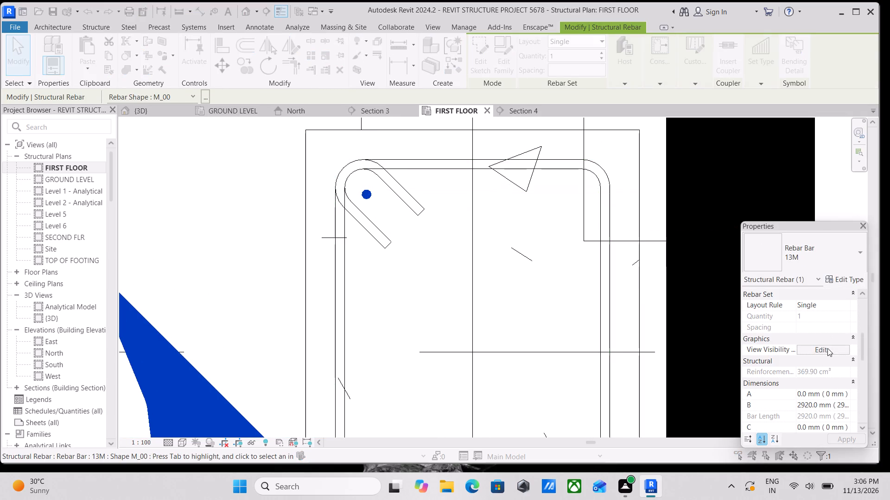
pyautogui.click(802, 448)
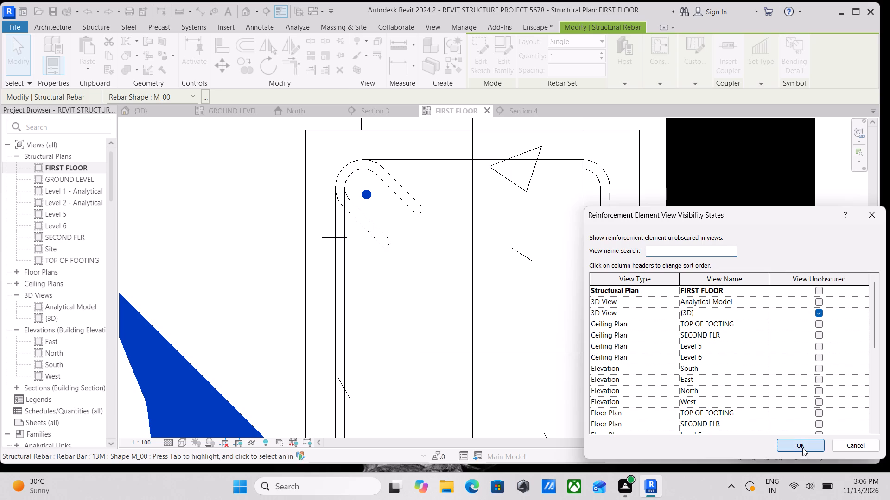
pyautogui.press('`')
pyautogui.scroll(2, 367, 189)
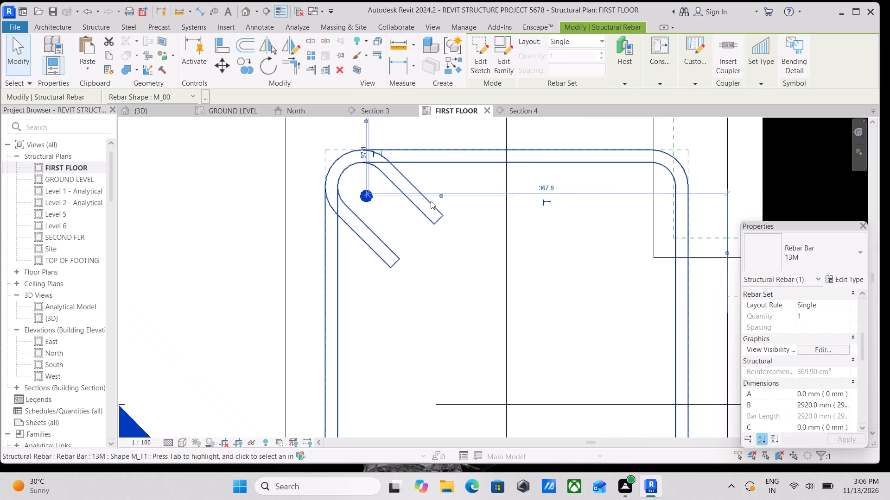
pyautogui.press('Escape')
# Set the M_00 bar at the tie's hooked corner to a Fixed Number layout with a quantity of 4.
pyautogui.click(371, 194)
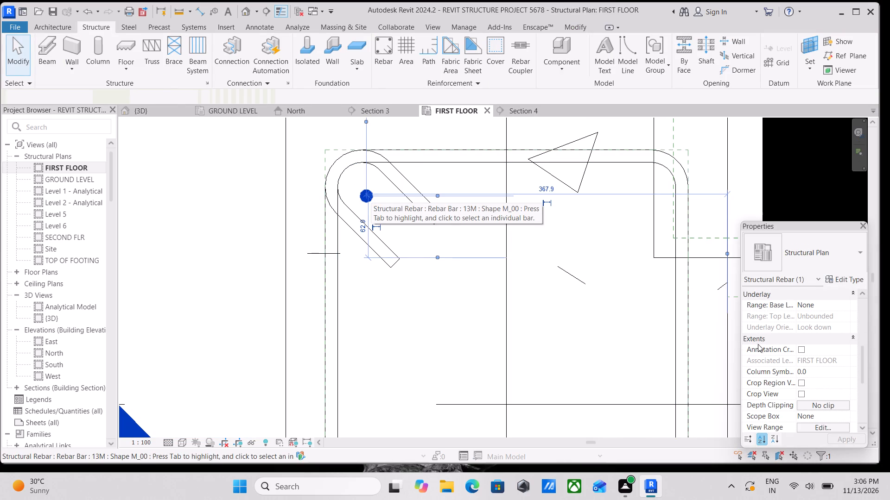
pyautogui.scroll(2, 762, 344)
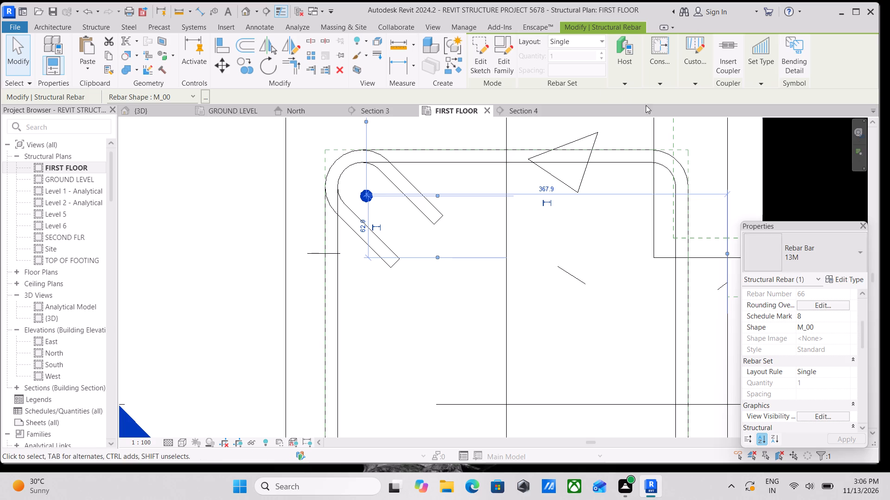
pyautogui.click(567, 39)
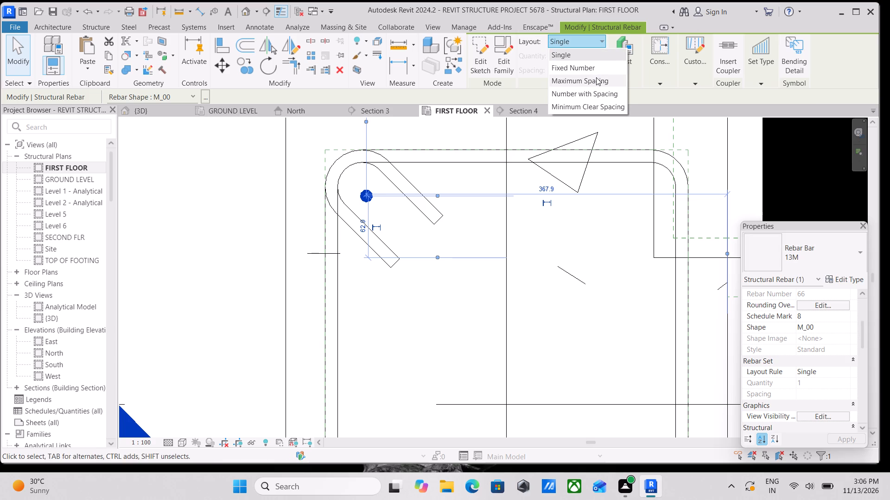
pyautogui.click(596, 71)
pyautogui.scroll(-2, 479, 260)
pyautogui.moveTo(471, 253); pyautogui.dragTo(471, 229, button='middle')
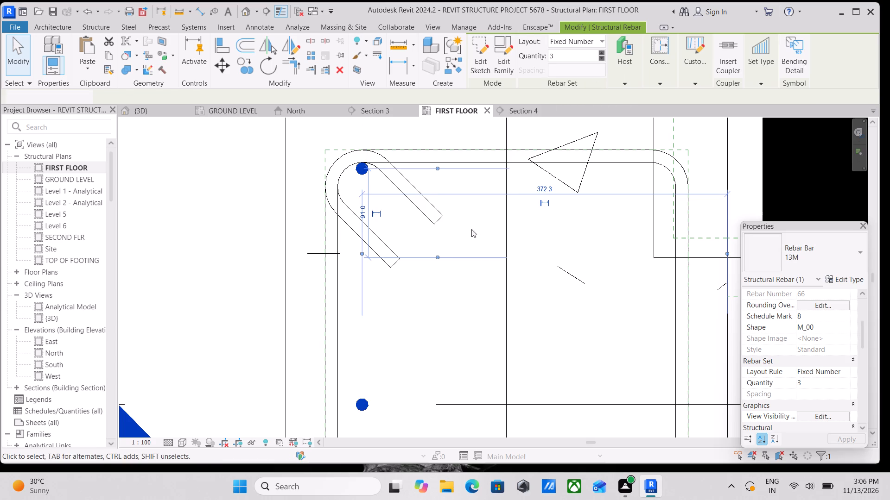
pyautogui.moveTo(471, 229); pyautogui.dragTo(489, 177, button='middle')
pyautogui.scroll(-3, 482, 233)
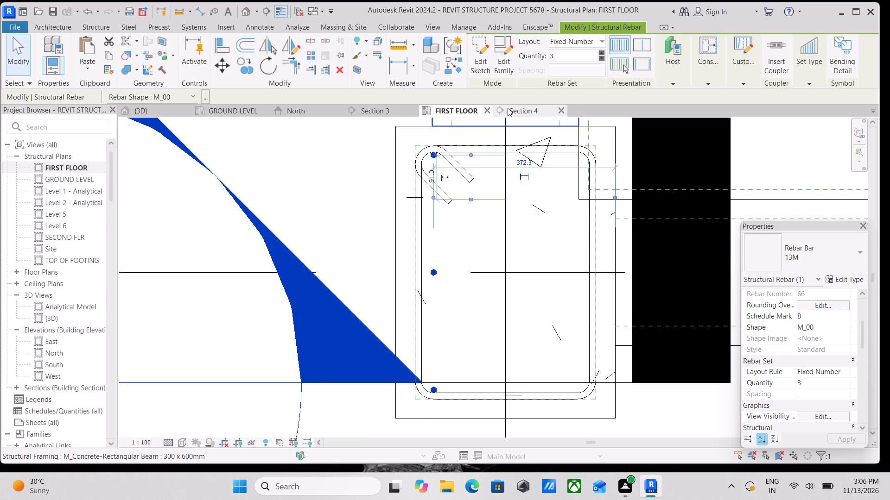
pyautogui.click(569, 54)
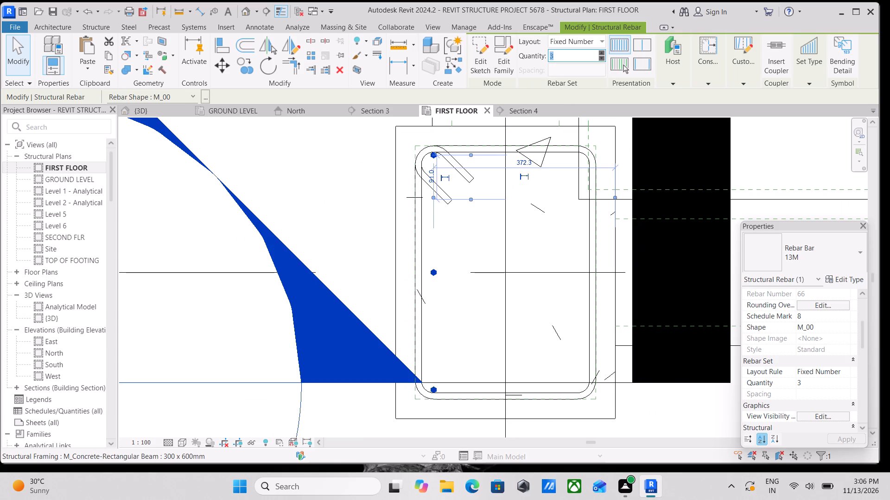
pyautogui.press('4')
pyautogui.press('Return')
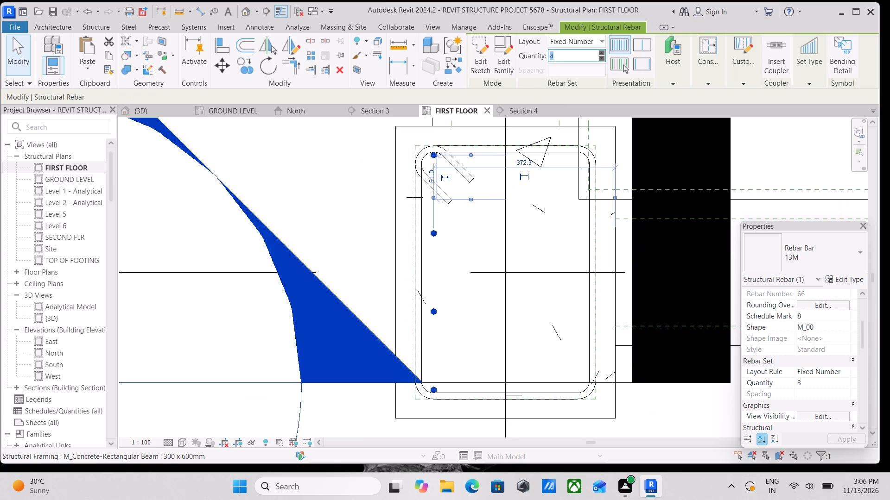
pyautogui.press('Escape')
# Pull the lower end of the M_00 bar set's distribution upward, clear of the tie's bottom corner bend.
pyautogui.scroll(4, 457, 374)
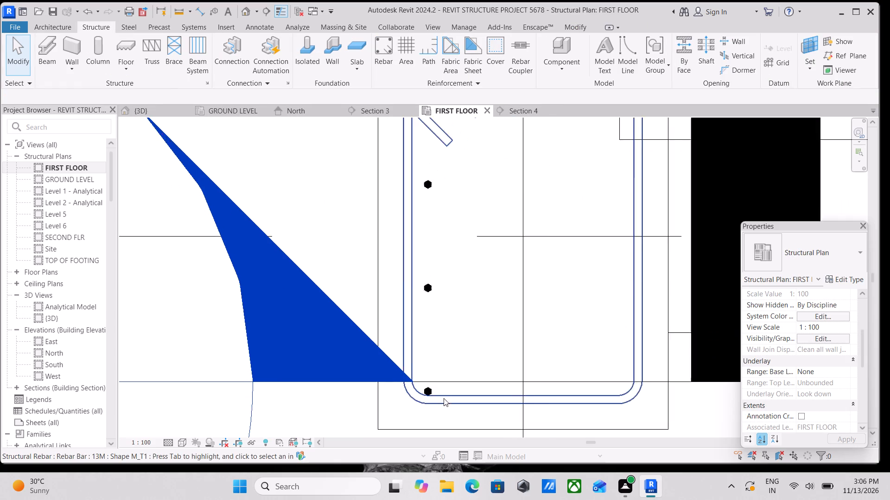
pyautogui.click(425, 391)
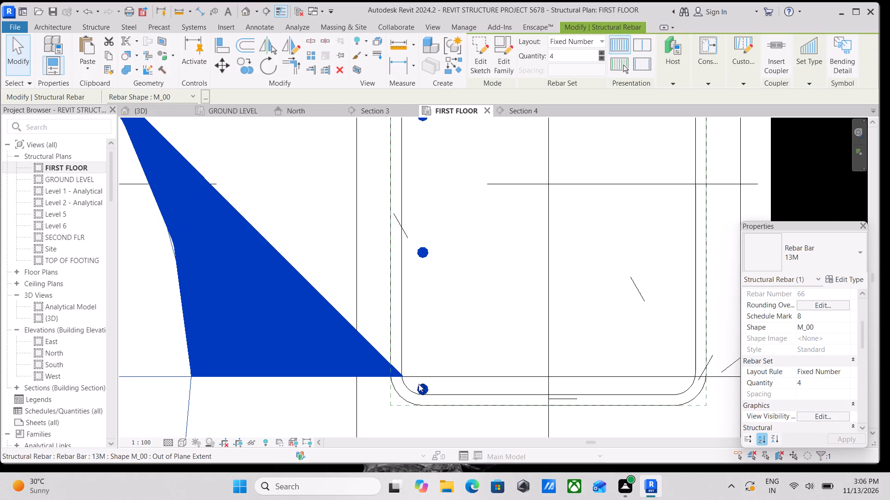
pyautogui.moveTo(419, 384); pyautogui.dragTo(420, 357)
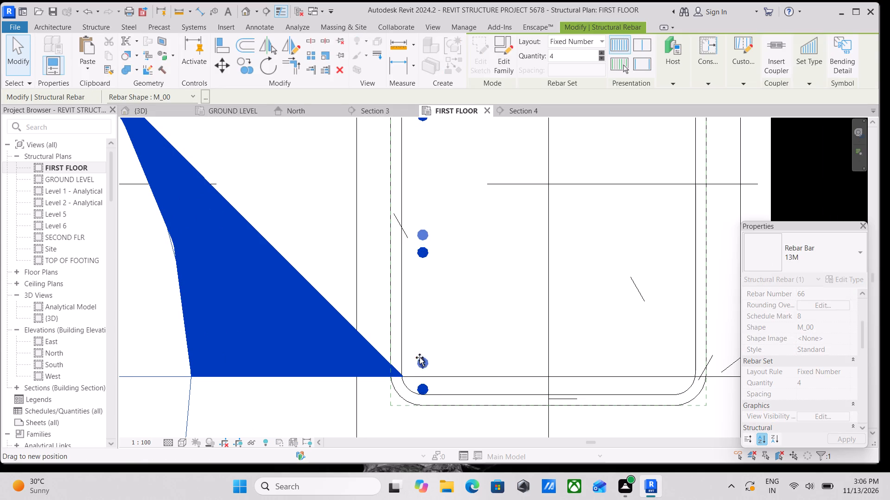
pyautogui.moveTo(420, 357); pyautogui.dragTo(420, 356)
# Adjust the upper end of the M_00 bar set's distribution inside the tie's hooked corner, about 78 mm from the column's upper face.
pyautogui.scroll(-7, 420, 356)
pyautogui.moveTo(464, 331); pyautogui.dragTo(470, 374, button='middle')
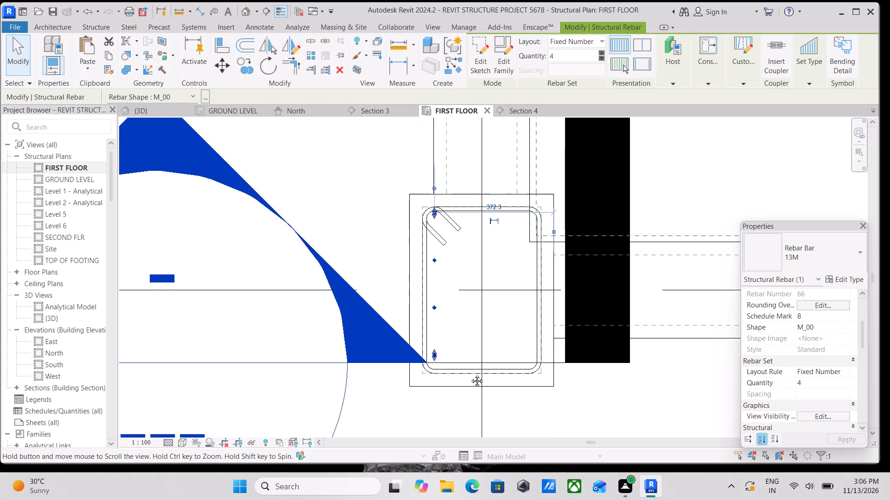
pyautogui.moveTo(470, 374); pyautogui.dragTo(473, 385, button='middle')
pyautogui.scroll(1, 470, 343)
pyautogui.scroll(6, 423, 260)
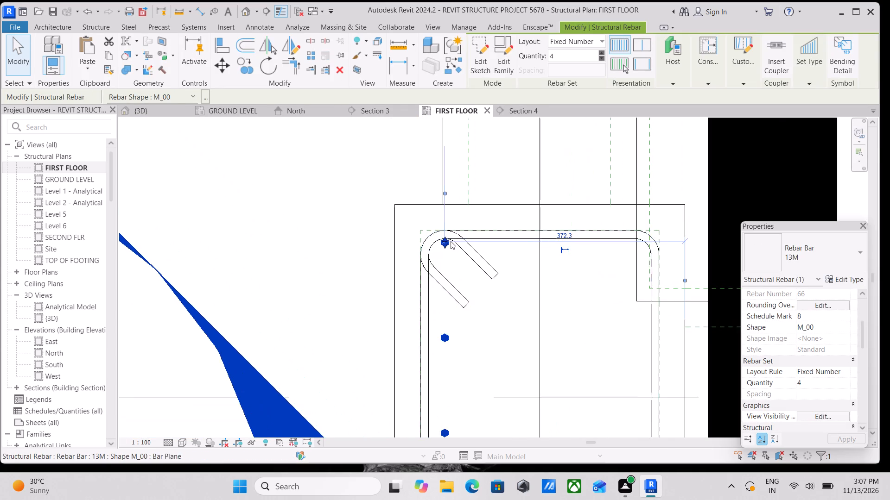
pyautogui.scroll(1, 451, 241)
pyautogui.moveTo(444, 251); pyautogui.dragTo(451, 269)
pyautogui.scroll(3, 444, 264)
pyautogui.press('Escape')
pyautogui.scroll(3, 444, 264)
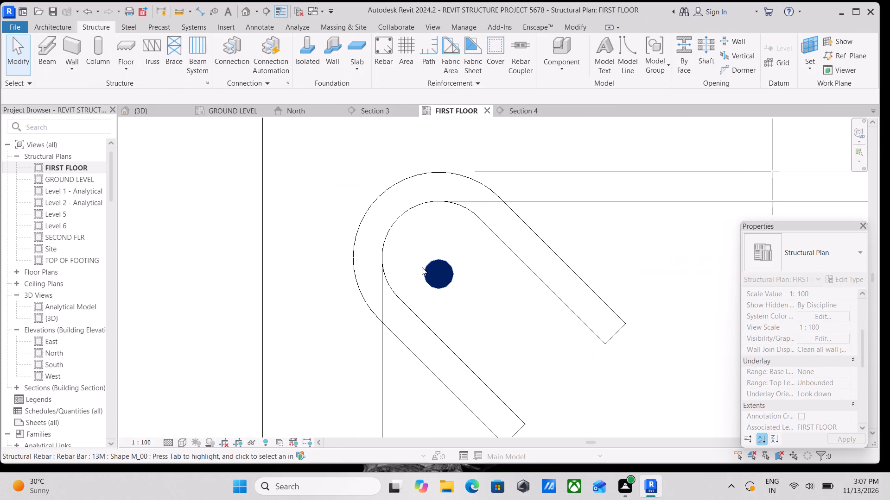
pyautogui.click(432, 260)
pyautogui.moveTo(435, 267); pyautogui.dragTo(441, 255)
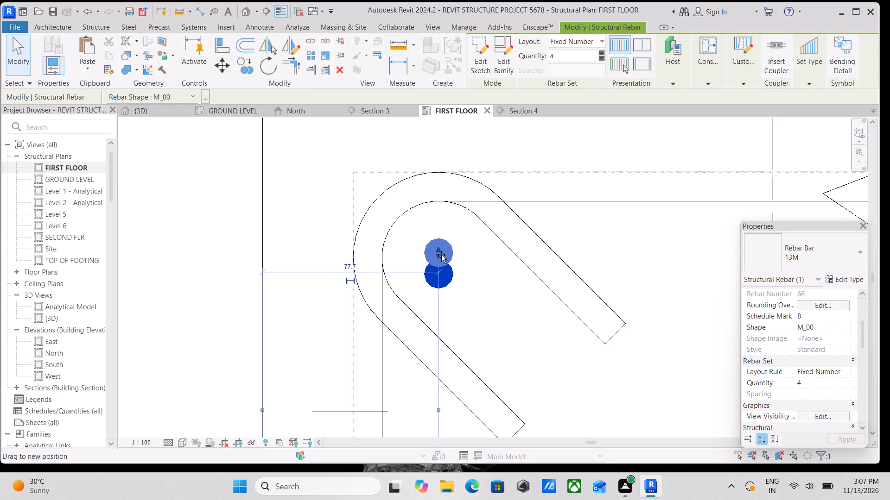
pyautogui.moveTo(441, 255); pyautogui.dragTo(441, 259)
pyautogui.press('Escape')
# Mirror a copy of the four-bar M_00 set to the column's opposite side, about a vertical axis from the tie's top midpoint along grid 1.
pyautogui.scroll(-4, 494, 274)
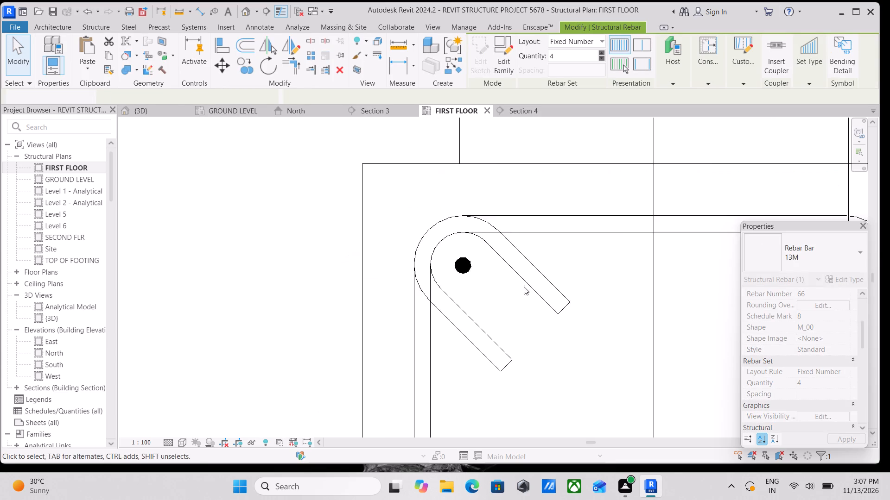
pyautogui.scroll(-5, 524, 287)
pyautogui.moveTo(531, 295); pyautogui.dragTo(489, 239, button='middle')
pyautogui.scroll(-2, 488, 239)
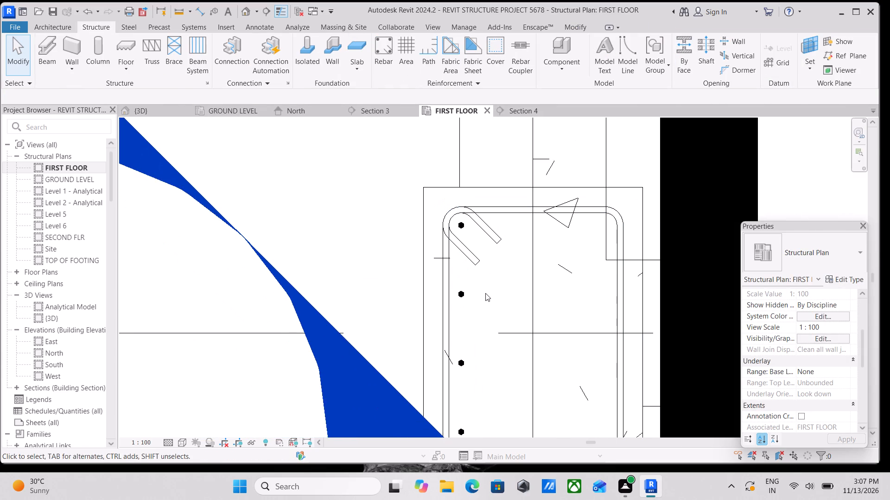
pyautogui.click(464, 294)
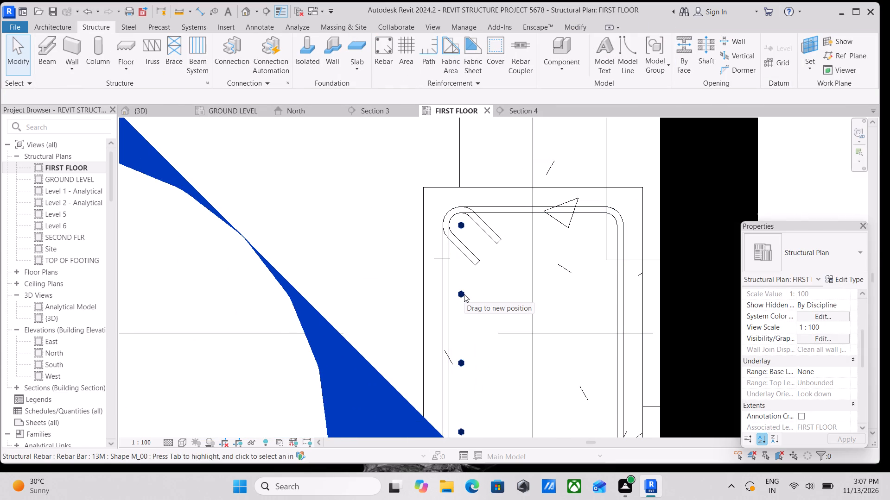
pyautogui.write('DM')
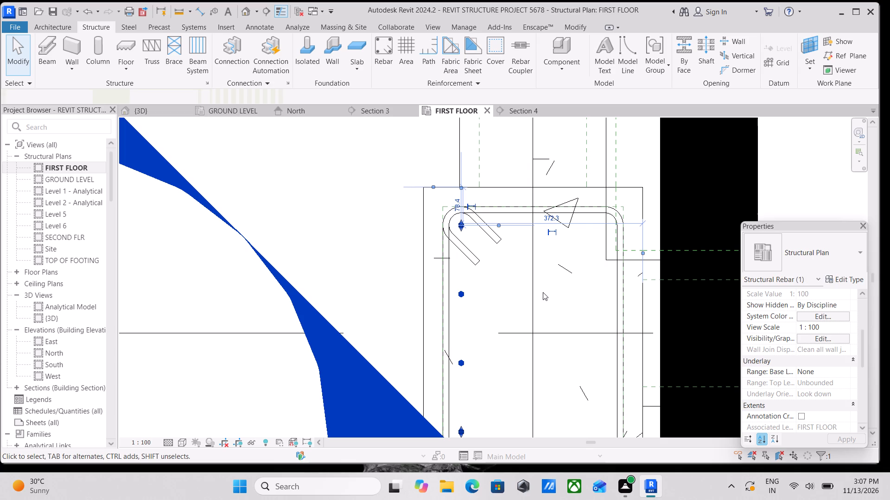
pyautogui.click(536, 213)
pyautogui.scroll(-1, 541, 332)
pyautogui.moveTo(541, 332); pyautogui.dragTo(520, 258, button='middle')
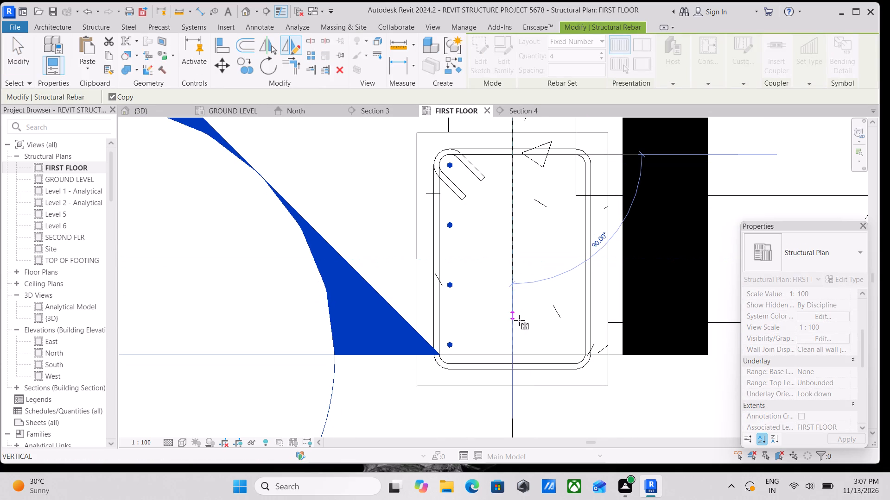
pyautogui.click(511, 394)
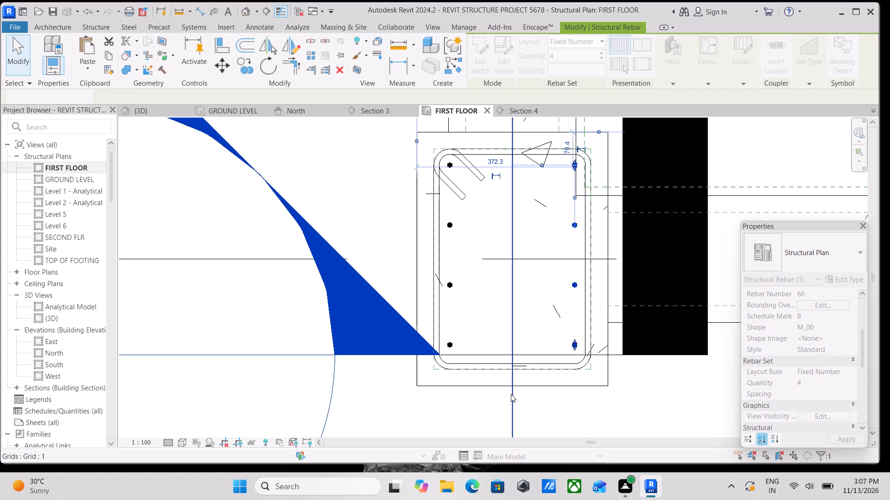
pyautogui.press('Escape')
pyautogui.press('Escape')
# Check the view visibility states of the mirrored M_00 bar set, keeping the settings.
pyautogui.scroll(2, 597, 229)
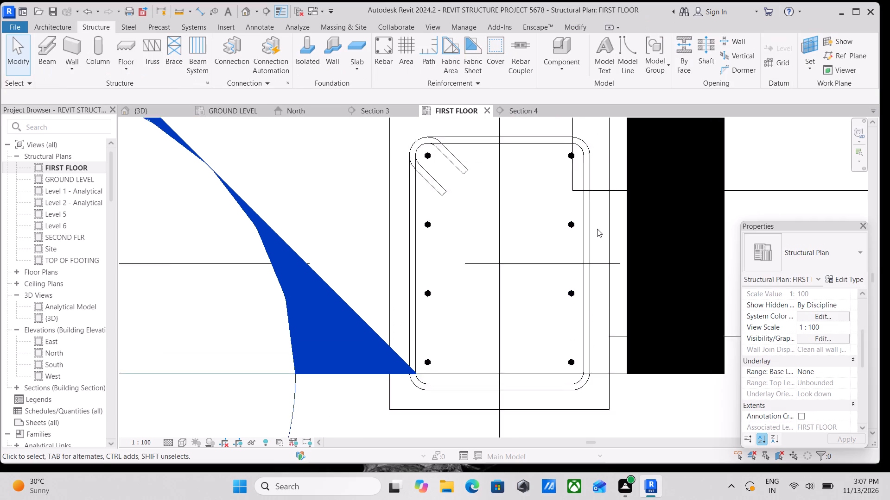
pyautogui.click(572, 223)
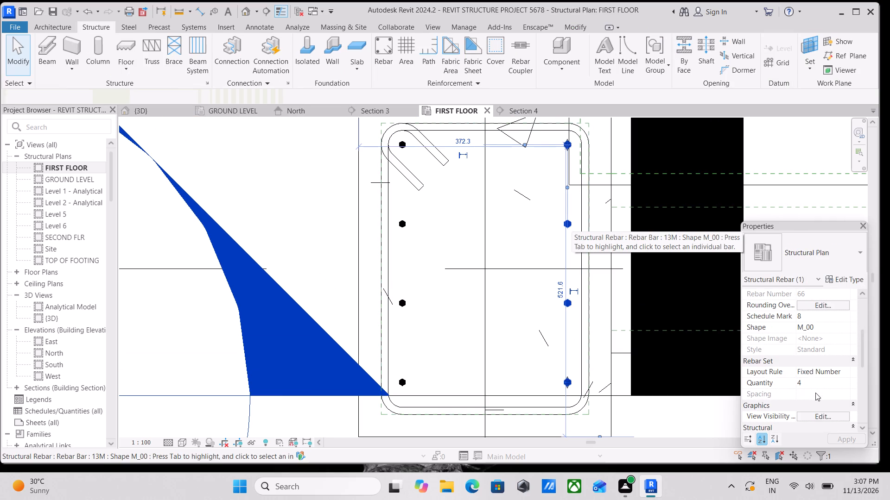
pyautogui.scroll(1, 815, 393)
pyautogui.scroll(-3, 833, 333)
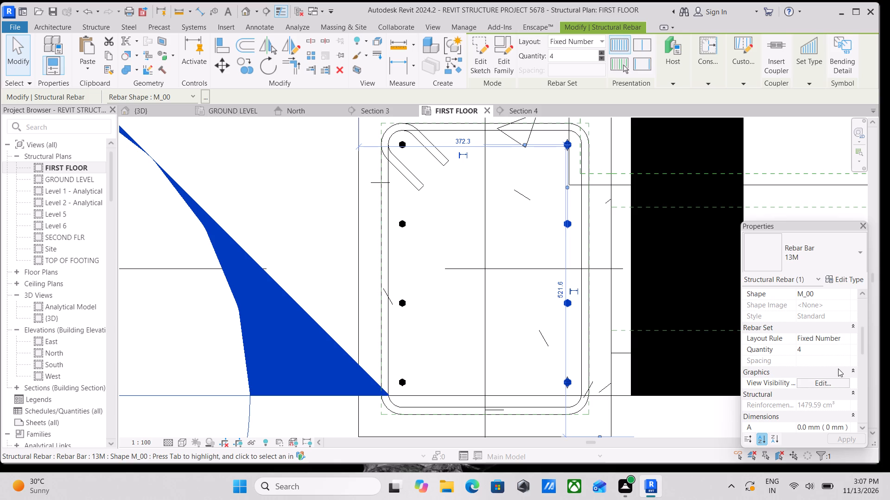
pyautogui.click(830, 347)
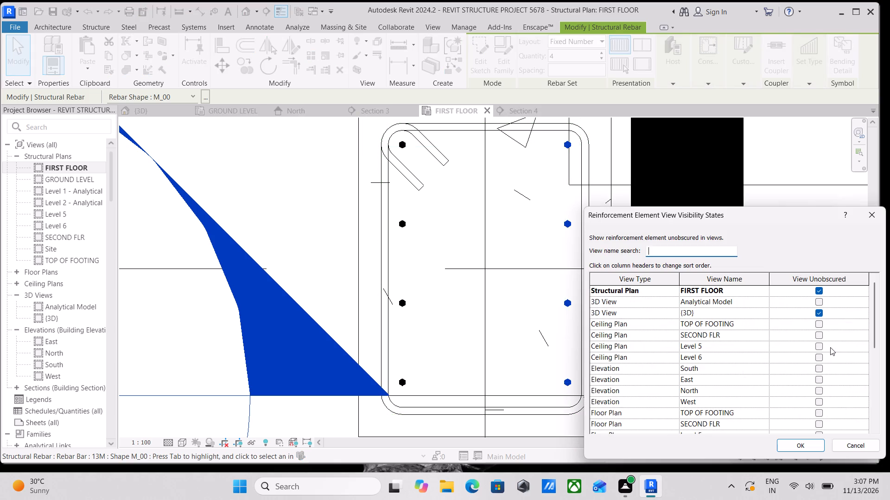
pyautogui.click(798, 443)
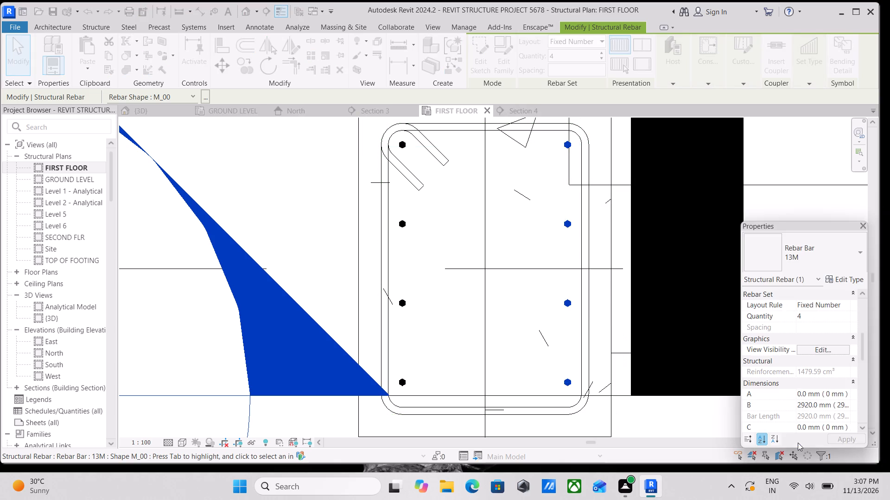
pyautogui.press('Escape')
pyautogui.scroll(-2, 492, 244)
pyautogui.press('Escape')
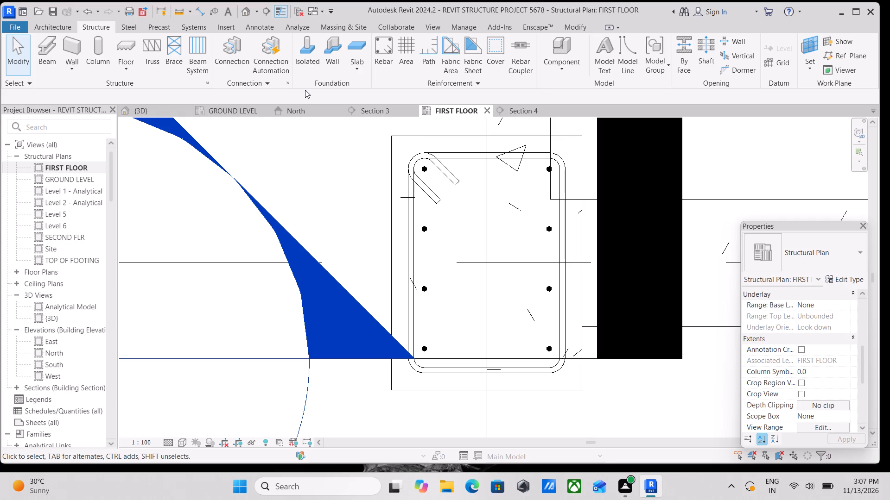
# Examine the corner column's vertical M_00 bars and M_T1 tie in the {3D} view from the front corner.
pyautogui.click(149, 108)
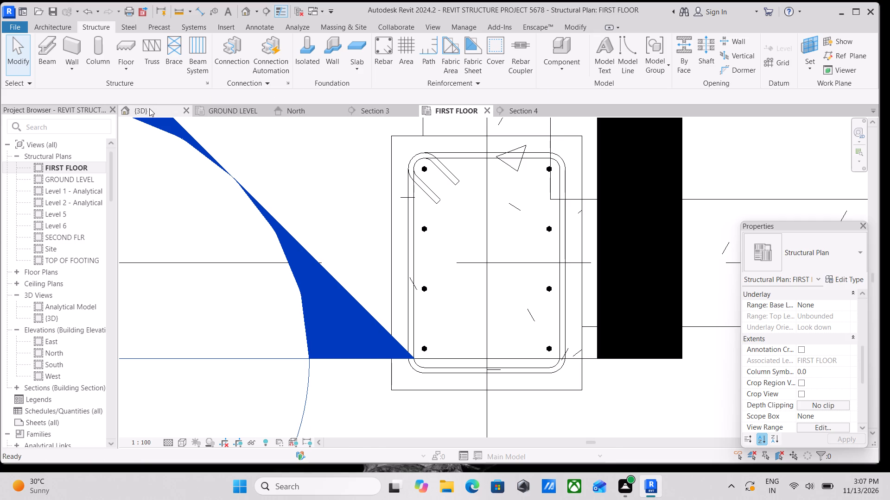
pyautogui.scroll(-2, 400, 345)
pyautogui.moveTo(400, 345); pyautogui.dragTo(397, 327, button='middle')
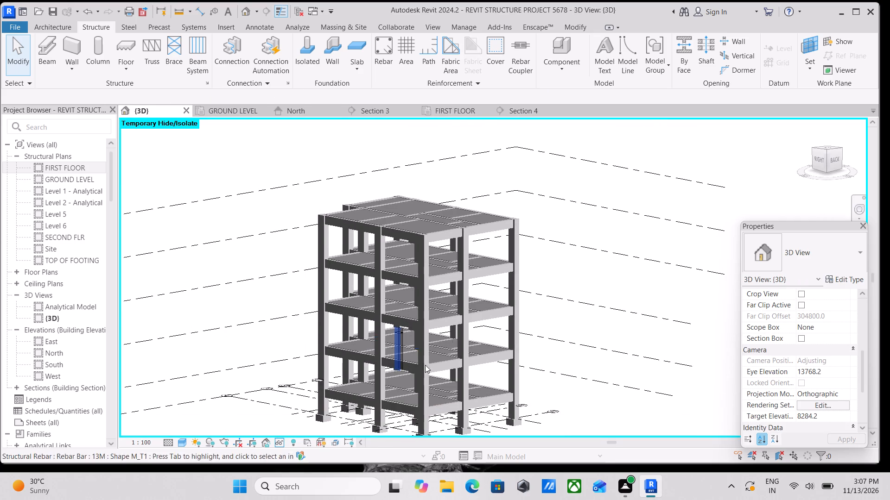
pyautogui.moveTo(429, 381); pyautogui.dragTo(636, 365, button='middle')
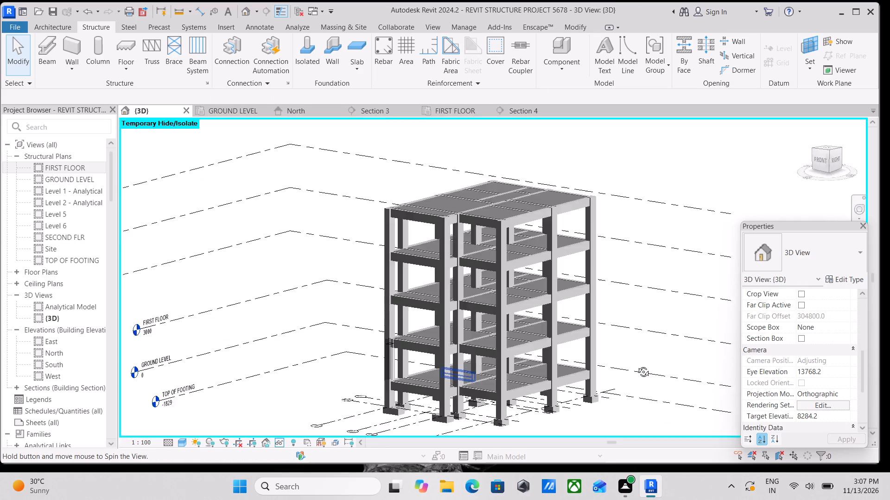
pyautogui.moveTo(636, 365); pyautogui.dragTo(708, 395, button='middle')
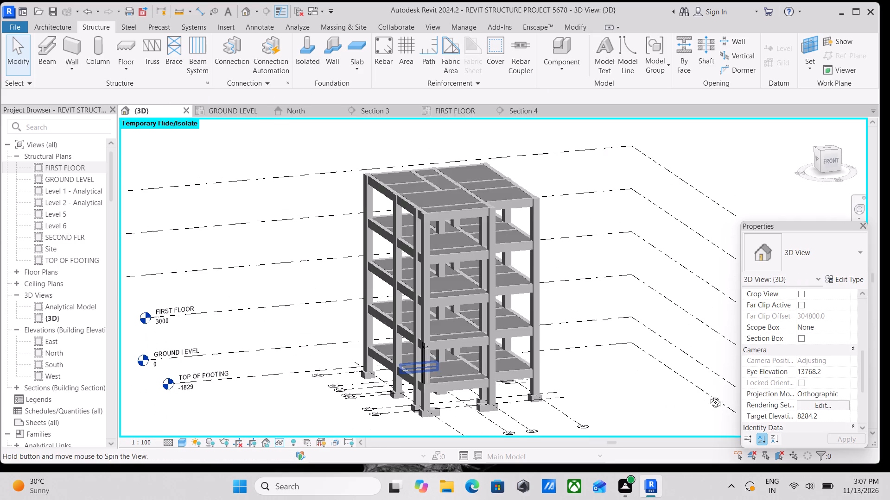
pyautogui.keyDown('shift'); pyautogui.moveTo(598, 390); pyautogui.dragTo(623, 375, button='middle'); pyautogui.keyUp('shift')
pyautogui.scroll(4, 390, 356)
pyautogui.scroll(4, 500, 367)
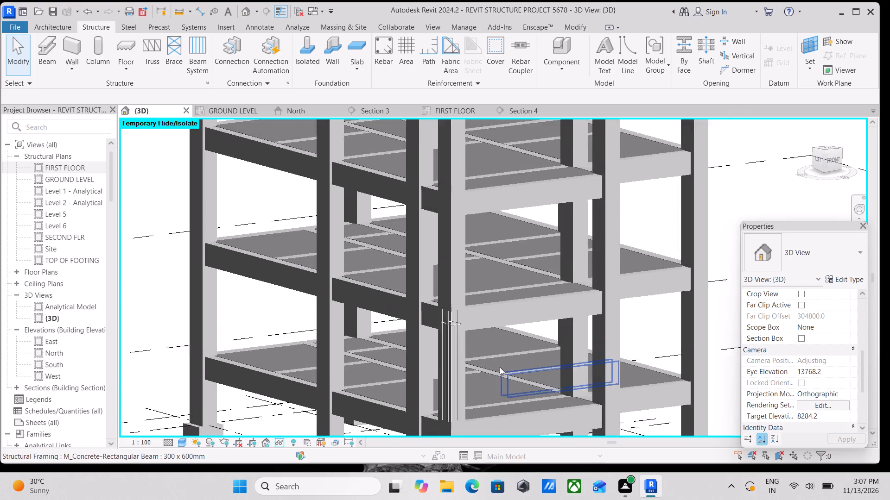
pyautogui.scroll(6, 443, 296)
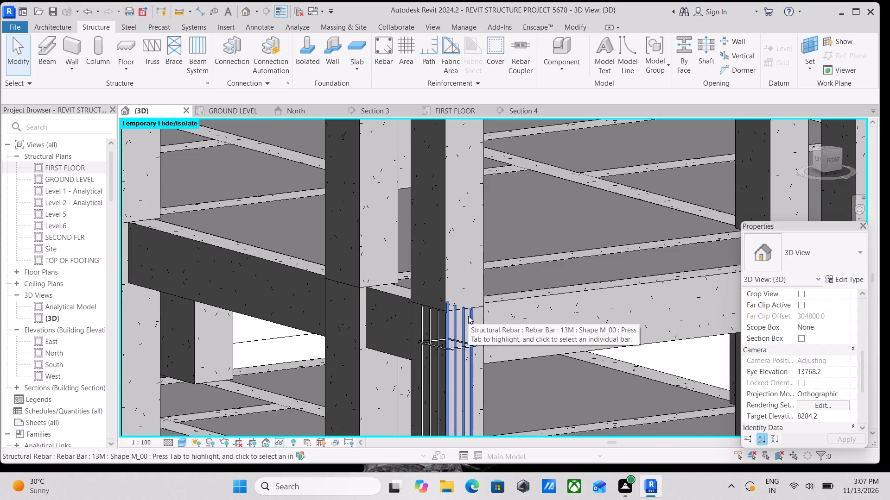
pyautogui.moveTo(450, 345); pyautogui.dragTo(423, 307, button='middle')
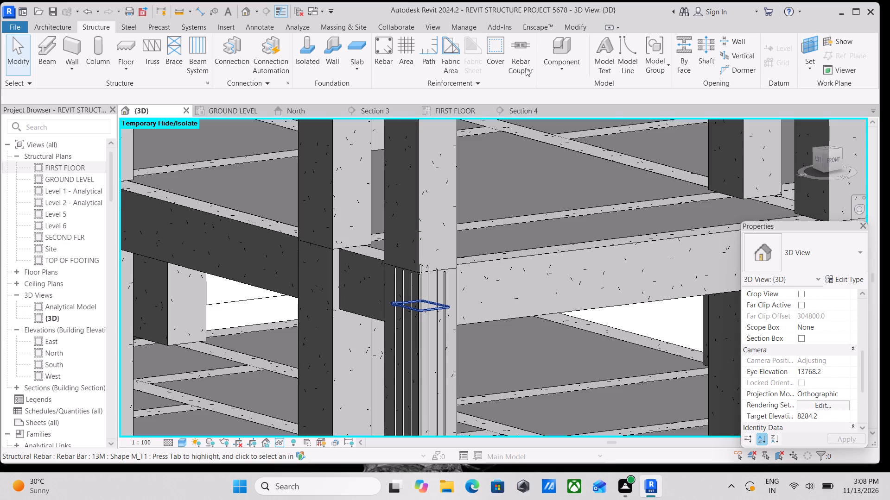
pyautogui.scroll(2, 523, 310)
pyautogui.scroll(2, 424, 310)
pyautogui.moveTo(424, 310); pyautogui.dragTo(431, 266, button='middle')
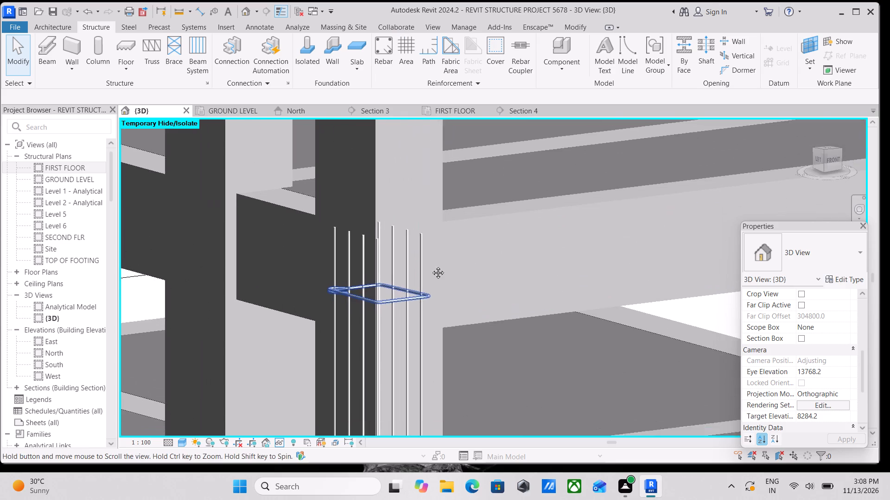
# Change the corner column's M_T1 tie from a single bar to a set with the Maximum Spacing layout.
pyautogui.moveTo(431, 266); pyautogui.dragTo(437, 243, button='middle')
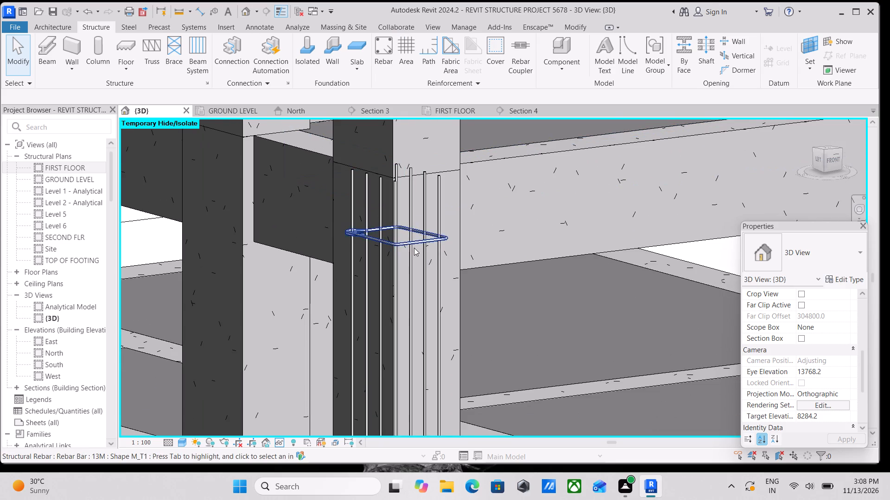
pyautogui.scroll(6, 414, 247)
pyautogui.click(414, 240)
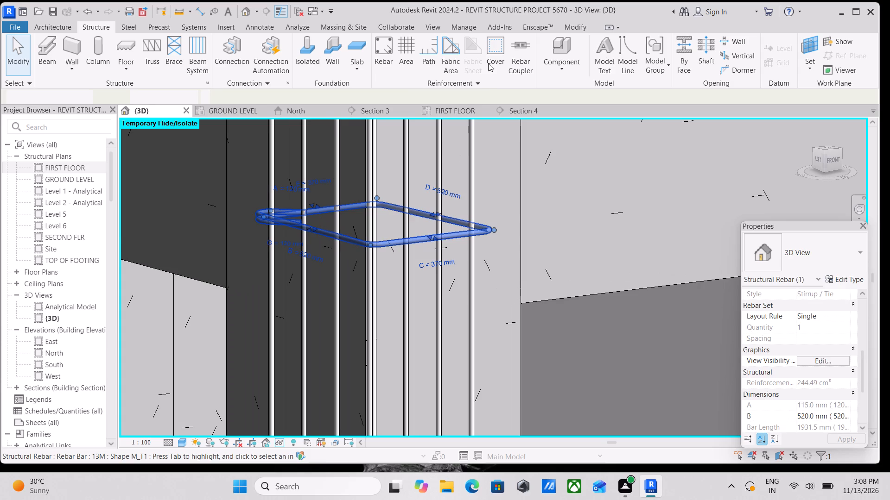
pyautogui.click(573, 40)
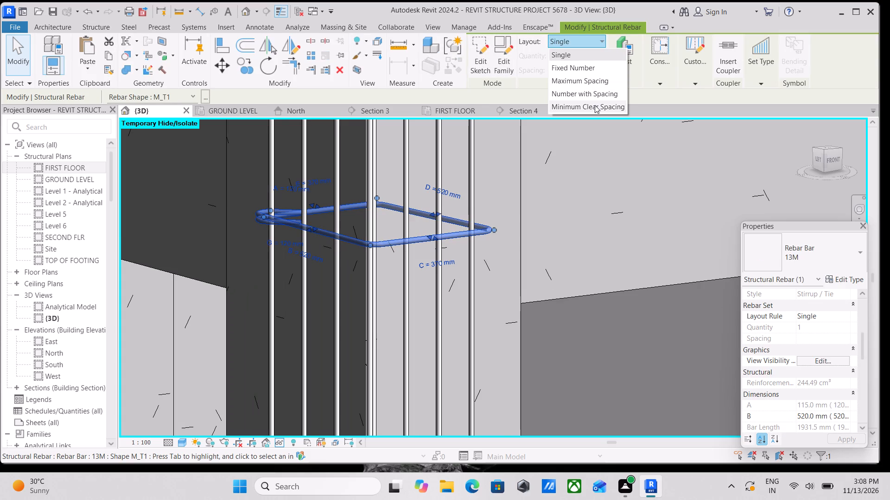
pyautogui.click(593, 78)
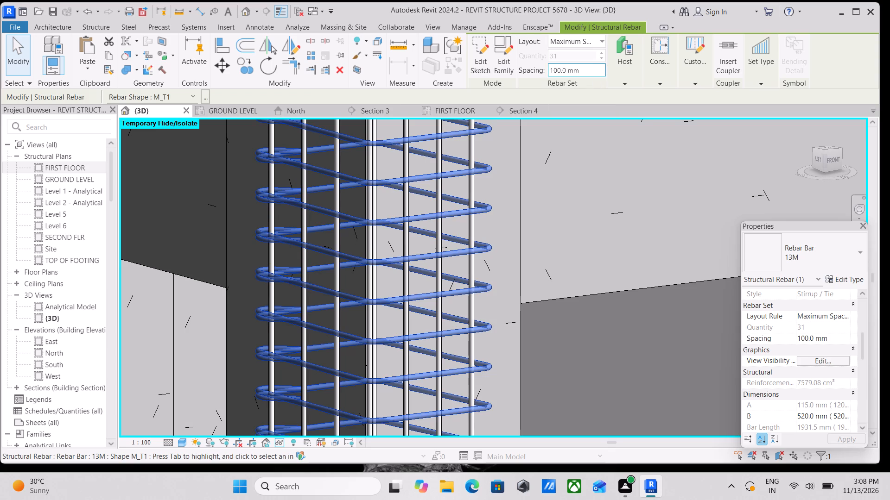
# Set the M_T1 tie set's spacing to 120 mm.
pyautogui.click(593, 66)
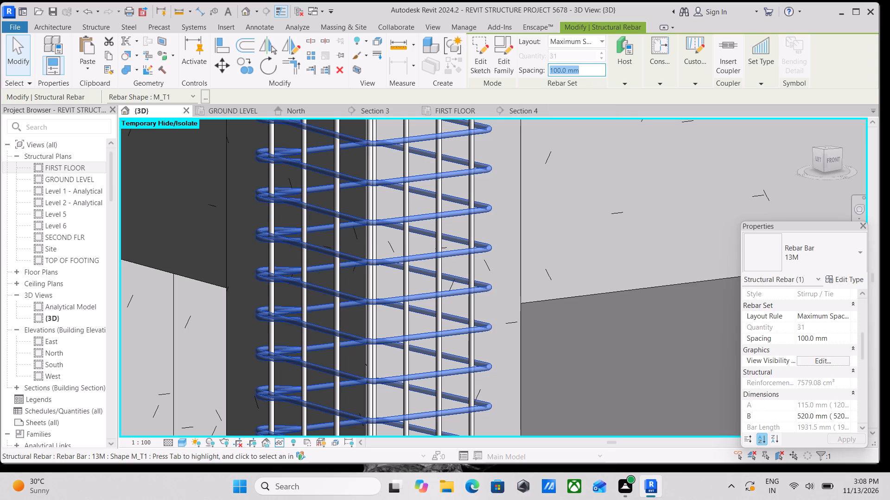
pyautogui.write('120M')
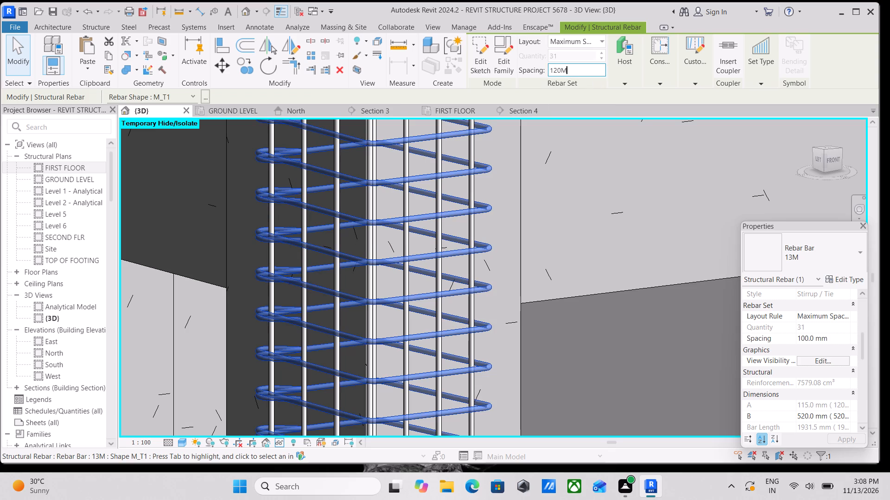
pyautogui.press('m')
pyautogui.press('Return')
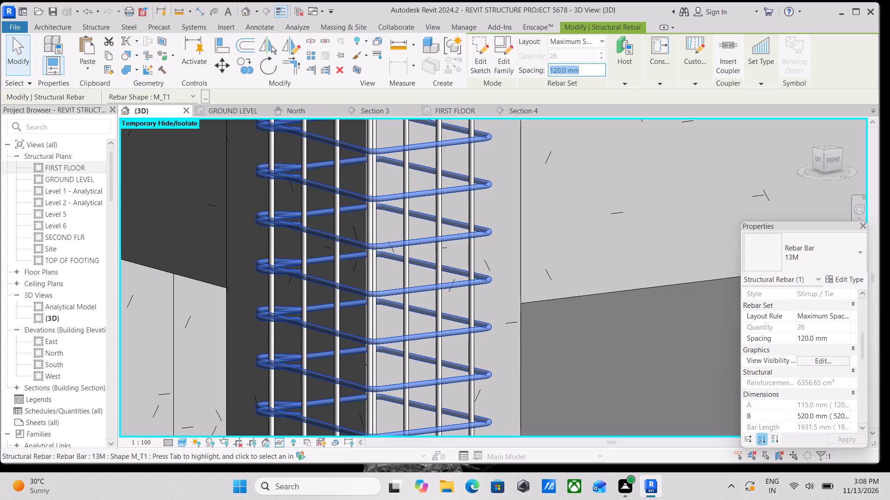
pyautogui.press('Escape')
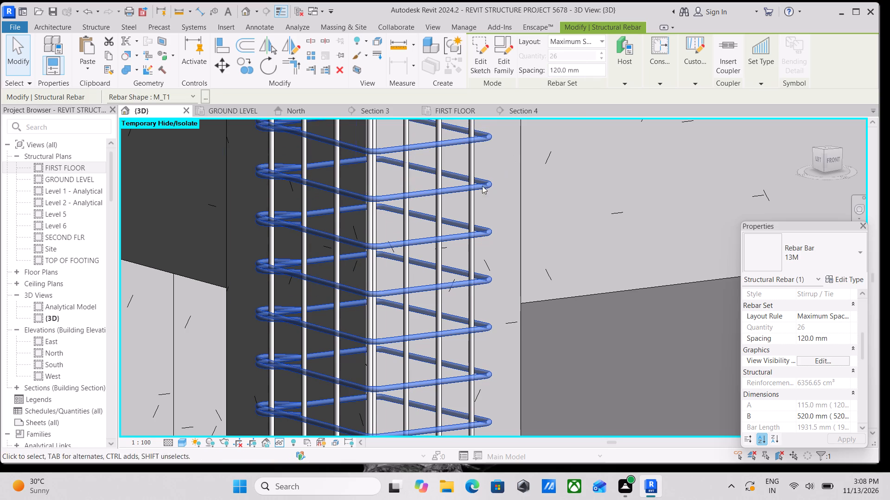
# Set the spacing of the corner column's M_T1 tie set to 150 mm.
pyautogui.scroll(-2, 365, 284)
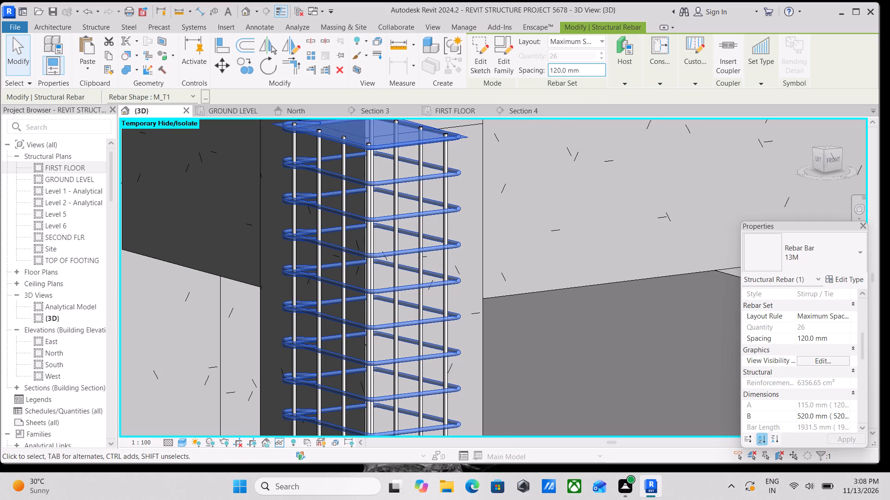
pyautogui.moveTo(588, 69); pyautogui.dragTo(540, 84)
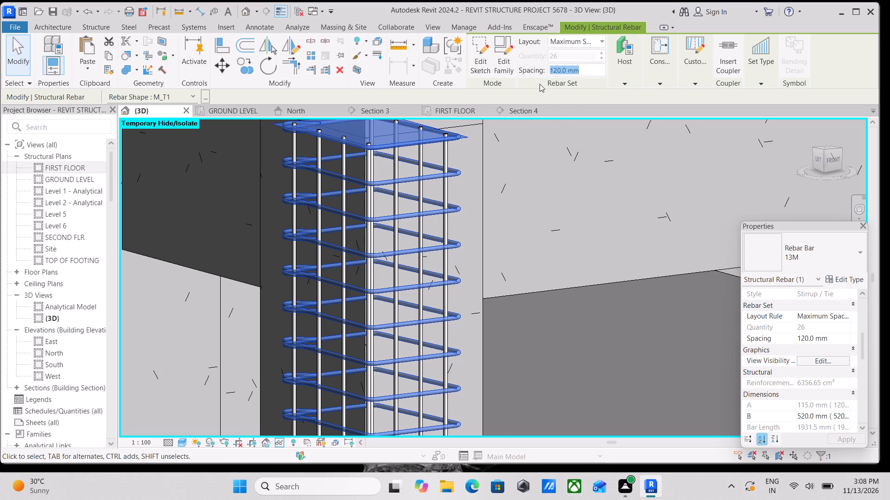
pyautogui.write('150')
pyautogui.write('MM')
pyautogui.press('Return')
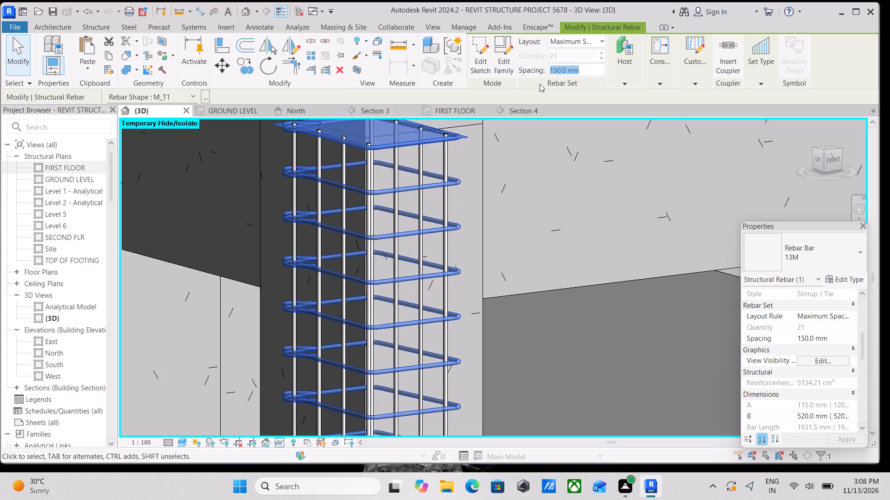
pyautogui.press('Escape')
pyautogui.press('Escape')
# Examine how the M_T1 ties are distributed over the corner column's height.
pyautogui.scroll(-12, 391, 229)
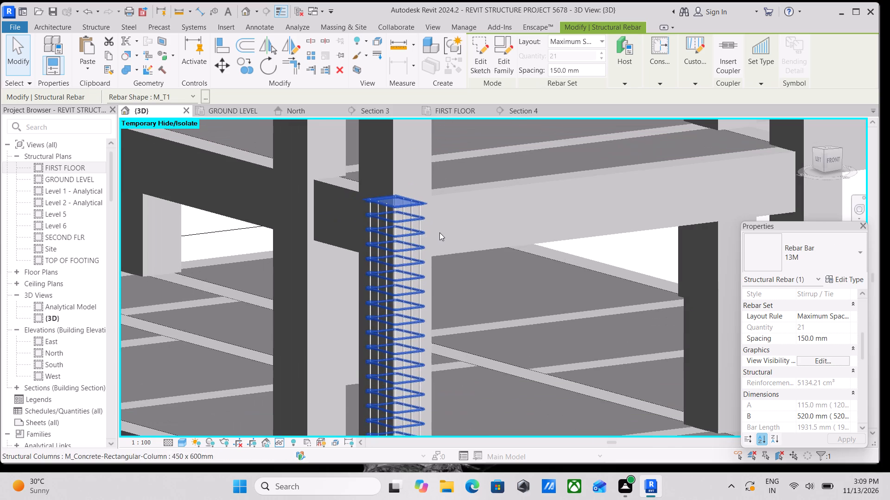
pyautogui.scroll(-3, 439, 232)
pyautogui.scroll(9, 447, 242)
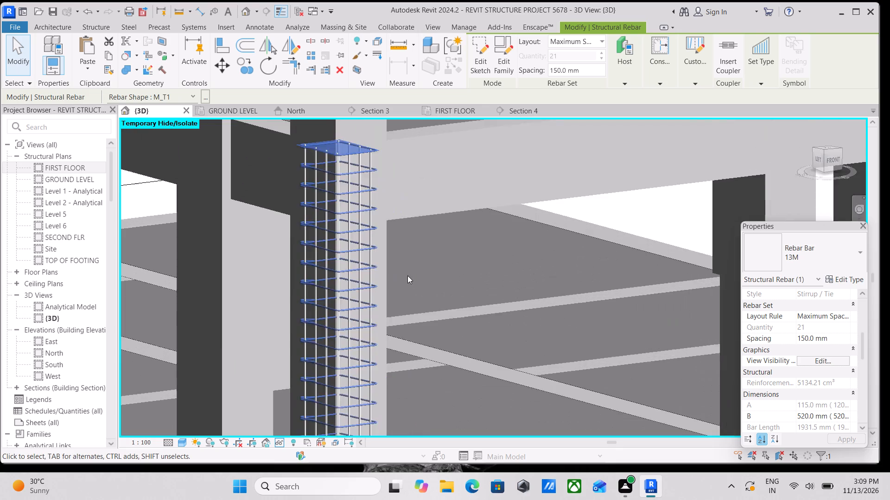
pyautogui.scroll(3, 407, 275)
pyautogui.scroll(-1, 378, 275)
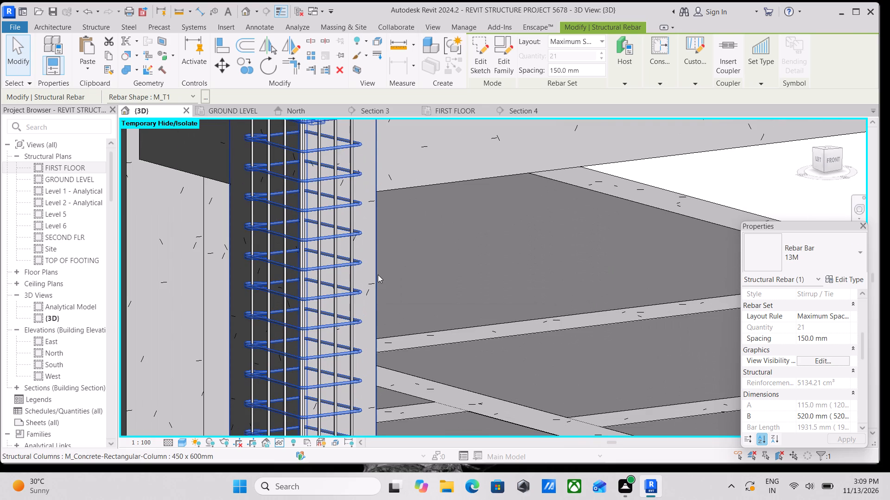
pyautogui.scroll(-5, 378, 275)
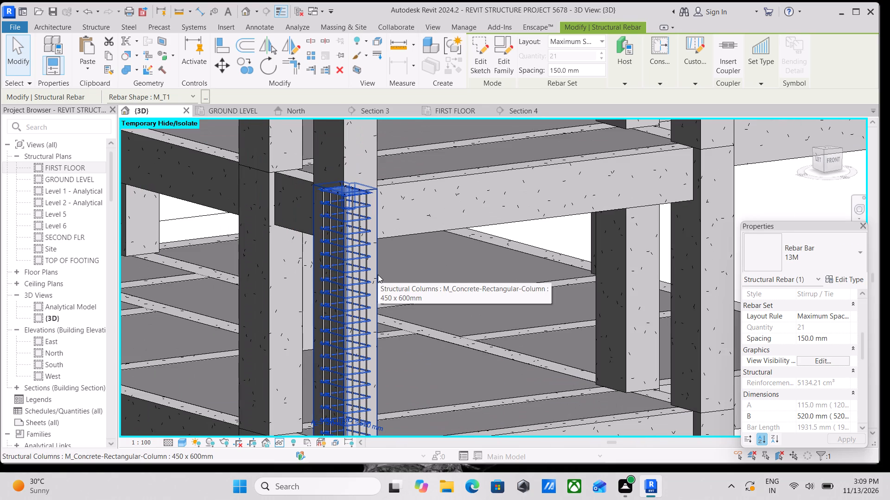
# Reset the temporary hide/isolate in the {3D} view.
pyautogui.write('HR')
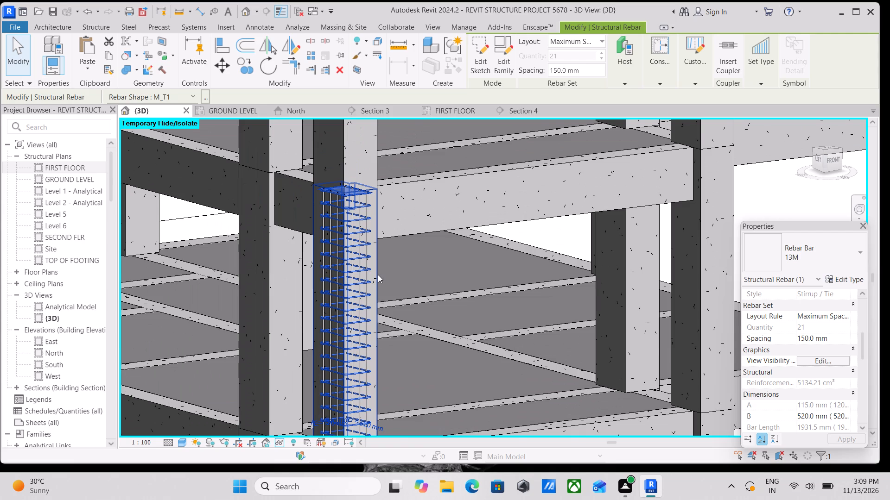
# Start Propagate Rebar from the reinforced 450 x 600mm corner column and pick the two other same-storey columns along grid G as destinations.
pyautogui.scroll(-2, 378, 275)
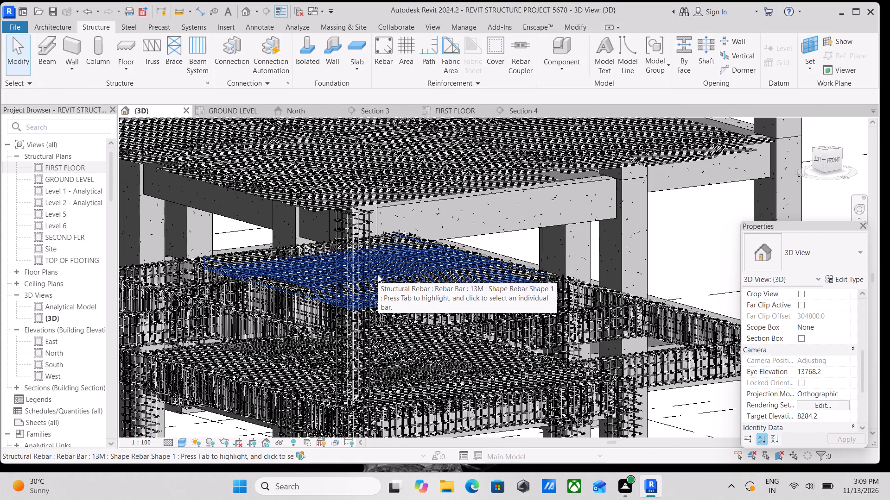
pyautogui.scroll(7, 365, 211)
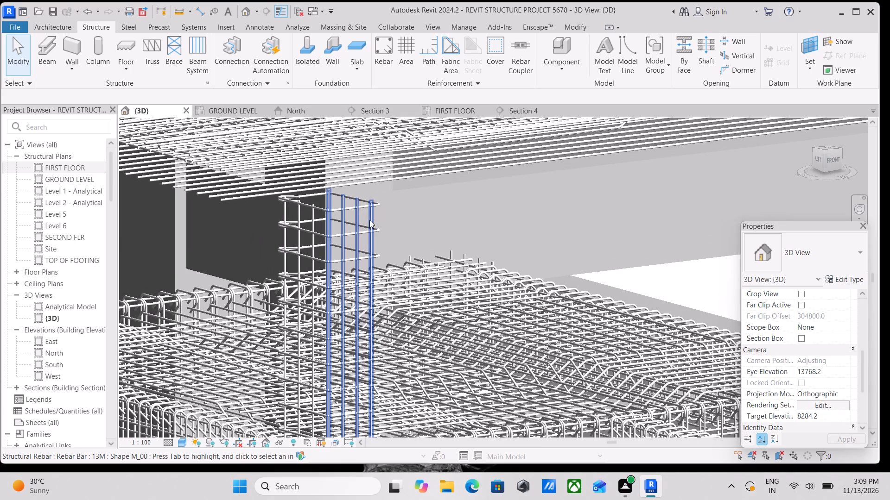
pyautogui.click(394, 237)
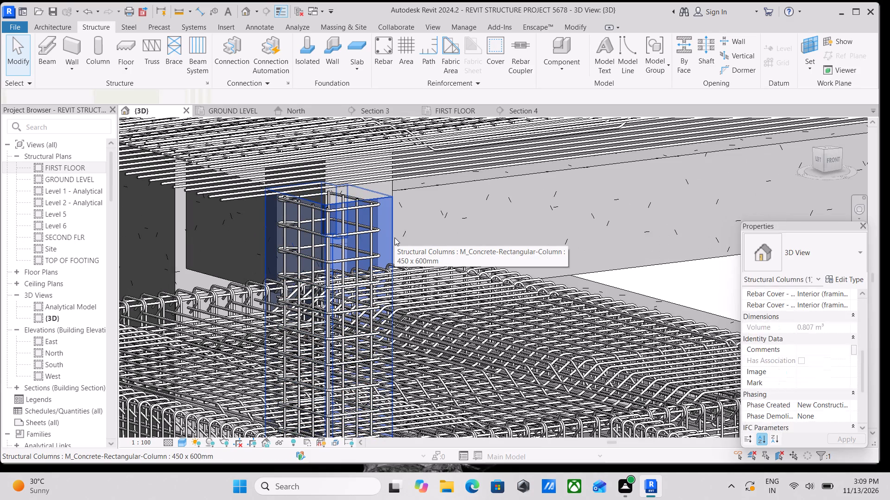
pyautogui.click(639, 44)
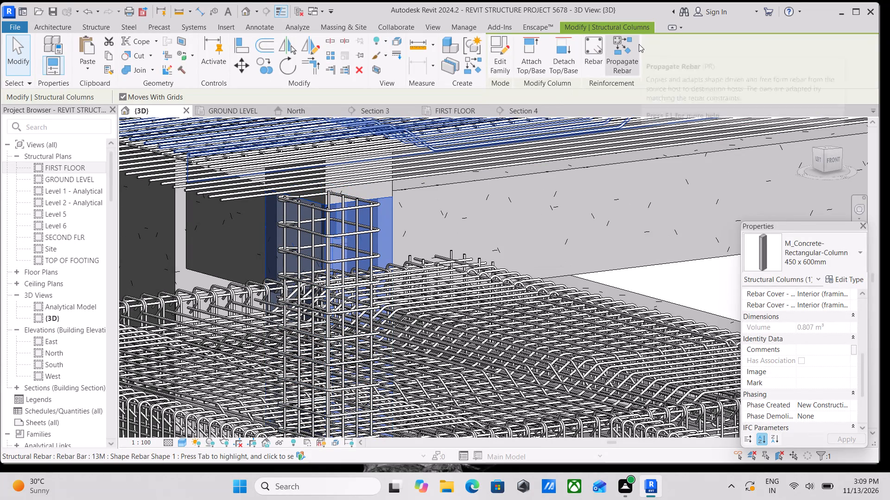
pyautogui.scroll(-10, 400, 244)
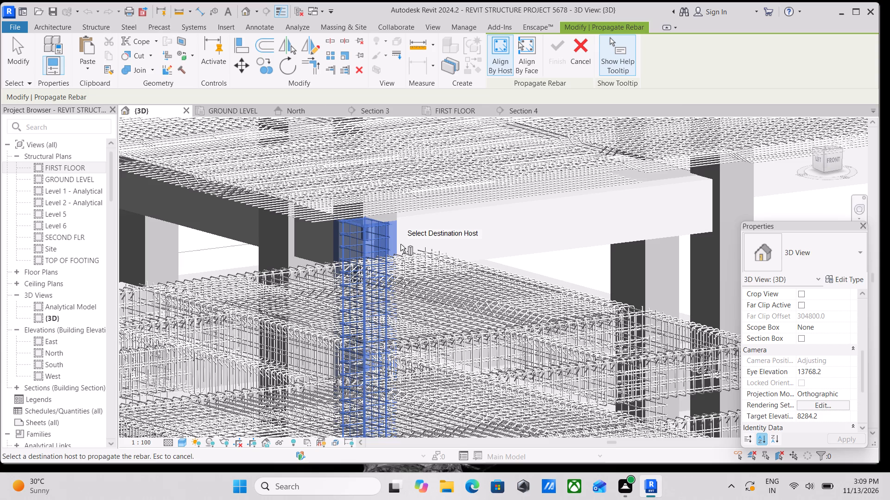
pyautogui.scroll(-2, 400, 244)
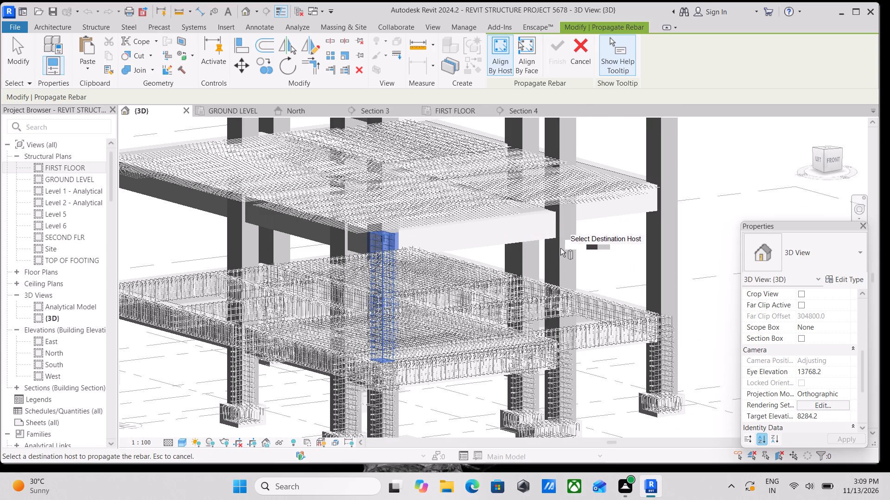
pyautogui.click(518, 257)
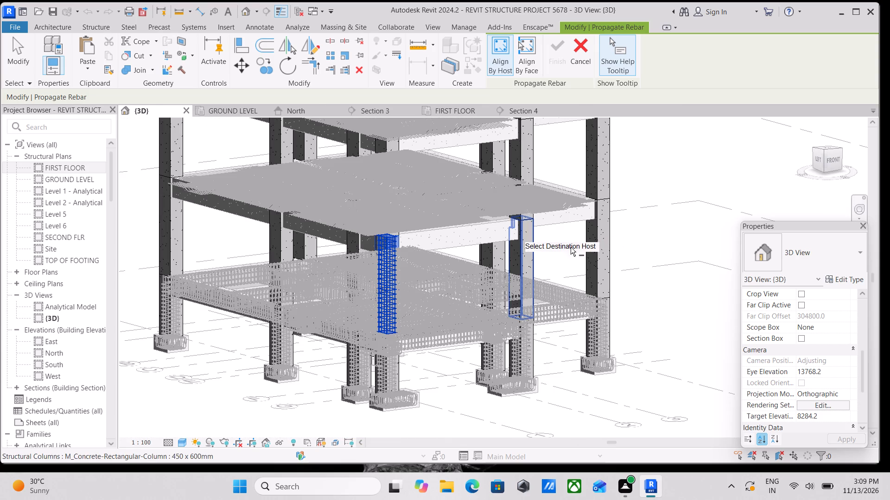
pyautogui.click(598, 248)
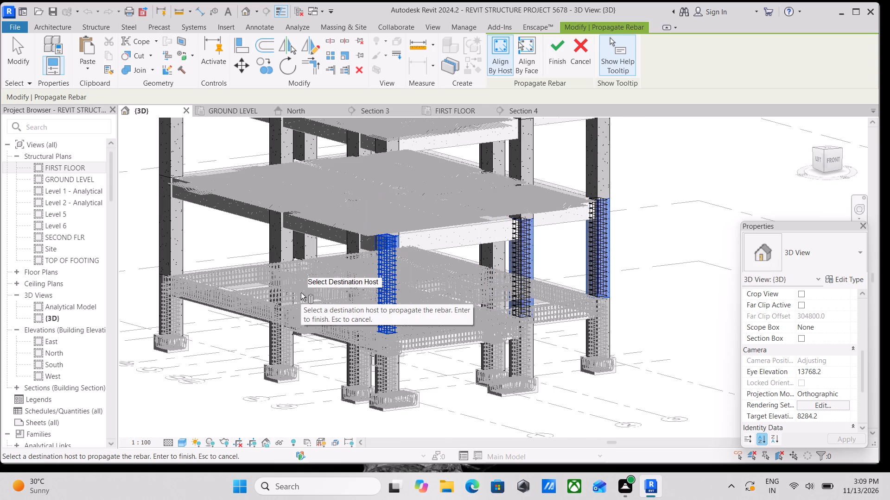
# Add the next two same-storey columns along grid 1, going away from grid G, as destinations for the corner column's rebar.
pyautogui.keyDown('shift'); pyautogui.moveTo(301, 293); pyautogui.dragTo(375, 328, button='middle'); pyautogui.keyUp('shift')
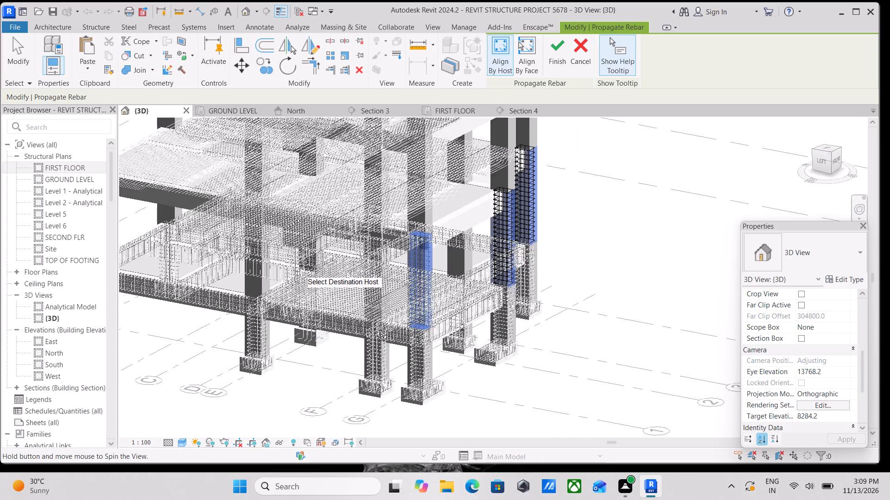
pyautogui.keyDown('shift'); pyautogui.moveTo(375, 328); pyautogui.dragTo(445, 254, button='middle'); pyautogui.keyUp('shift')
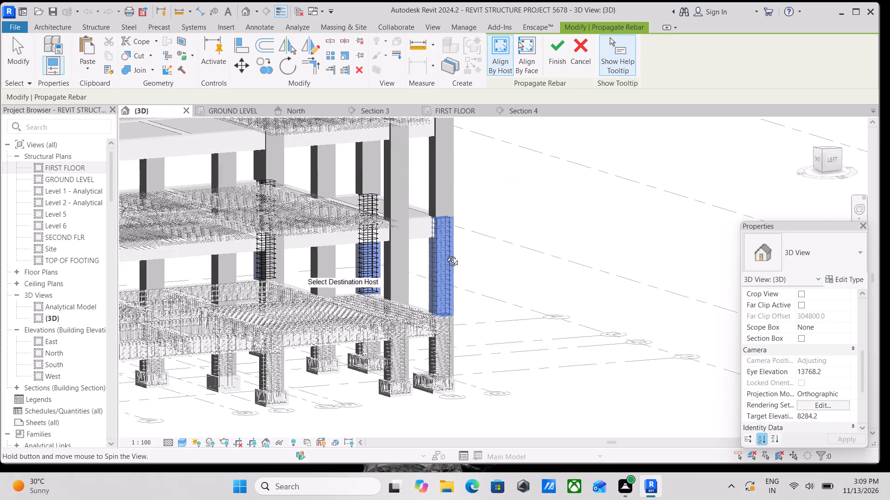
pyautogui.keyDown('shift'); pyautogui.moveTo(445, 254); pyautogui.dragTo(445, 253, button='middle'); pyautogui.keyUp('shift')
pyautogui.keyDown('shift'); pyautogui.moveTo(422, 267); pyautogui.dragTo(469, 356, button='middle'); pyautogui.keyUp('shift')
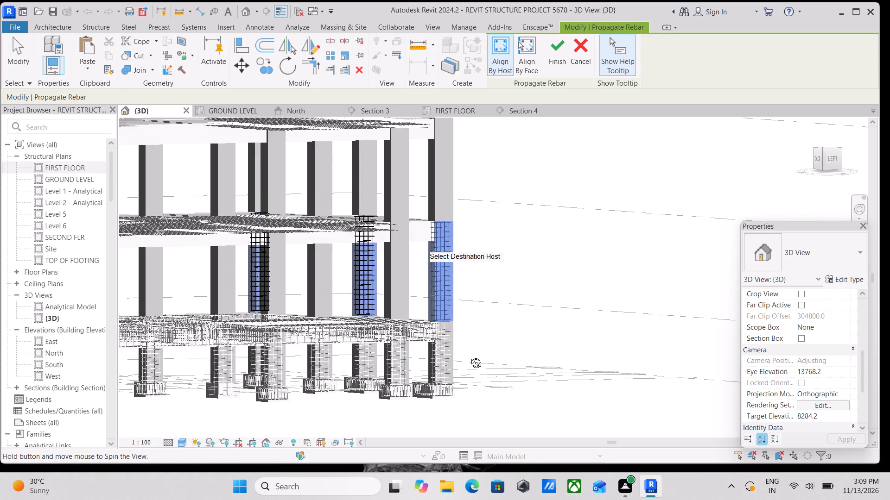
pyautogui.keyDown('shift'); pyautogui.moveTo(469, 356); pyautogui.dragTo(468, 375, button='middle'); pyautogui.keyUp('shift')
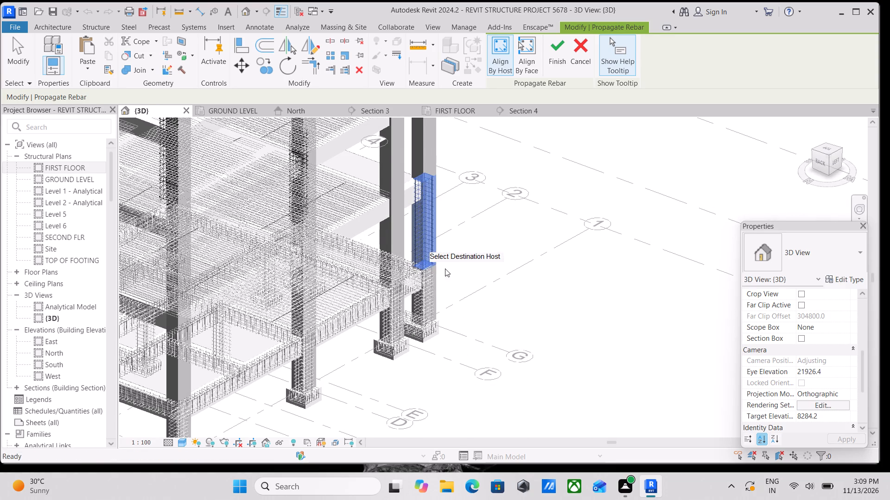
pyautogui.click(405, 236)
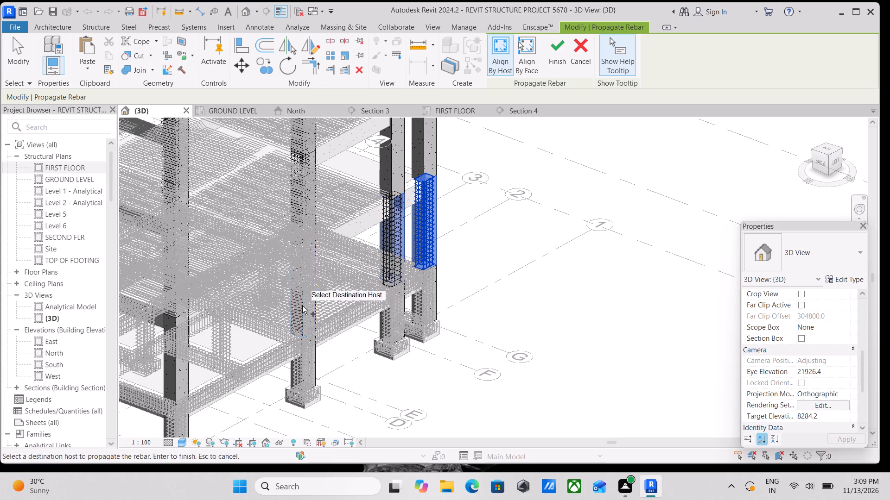
pyautogui.keyDown('shift'); pyautogui.moveTo(302, 306); pyautogui.dragTo(216, 238, button='middle'); pyautogui.keyUp('shift')
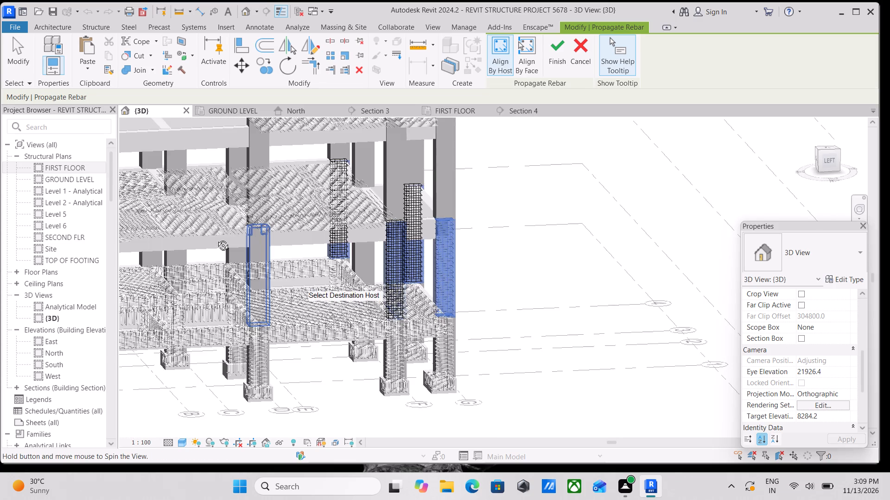
pyautogui.keyDown('shift'); pyautogui.moveTo(216, 238); pyautogui.dragTo(219, 239, button='middle'); pyautogui.keyUp('shift')
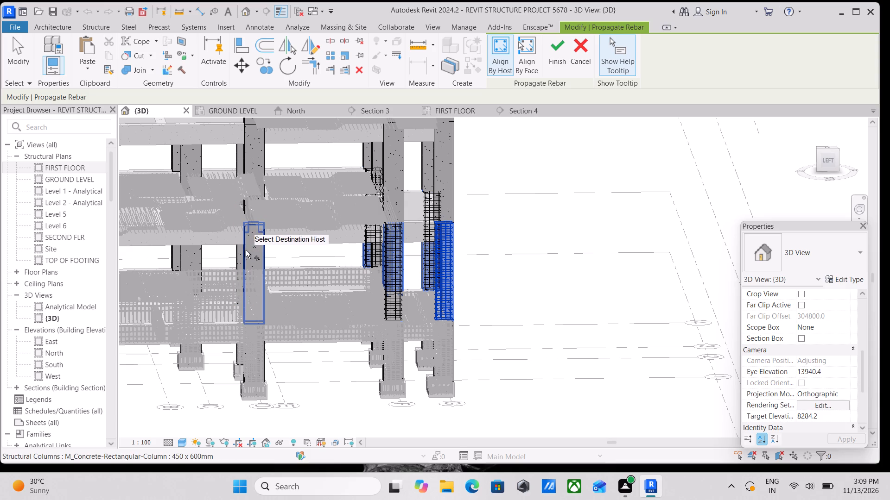
pyautogui.click(244, 250)
# Add the same-storey corner column at grids A and 1 as a destination for the propagated column rebar.
pyautogui.scroll(-3, 244, 250)
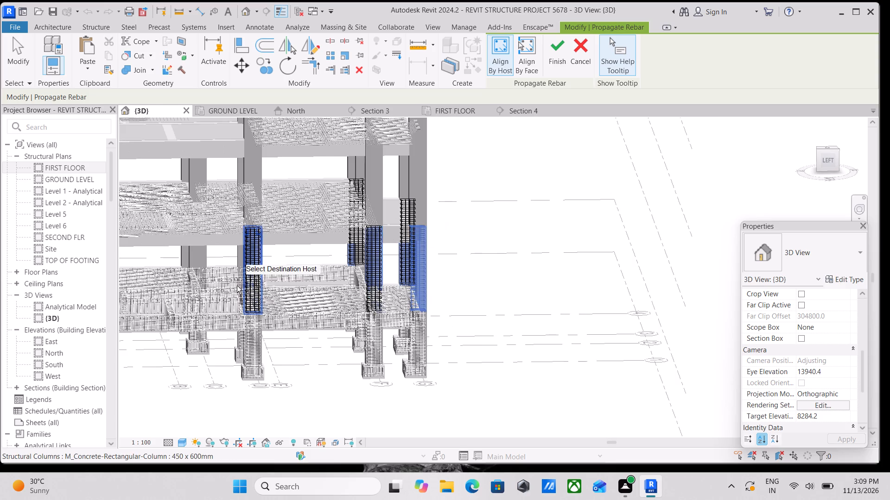
pyautogui.scroll(-2, 237, 286)
pyautogui.moveTo(223, 291); pyautogui.dragTo(191, 275, button='middle')
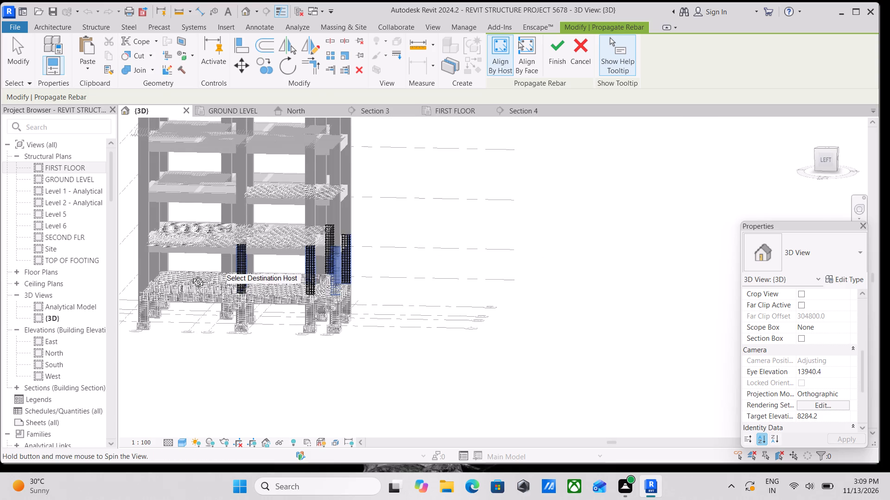
pyautogui.scroll(3, 140, 270)
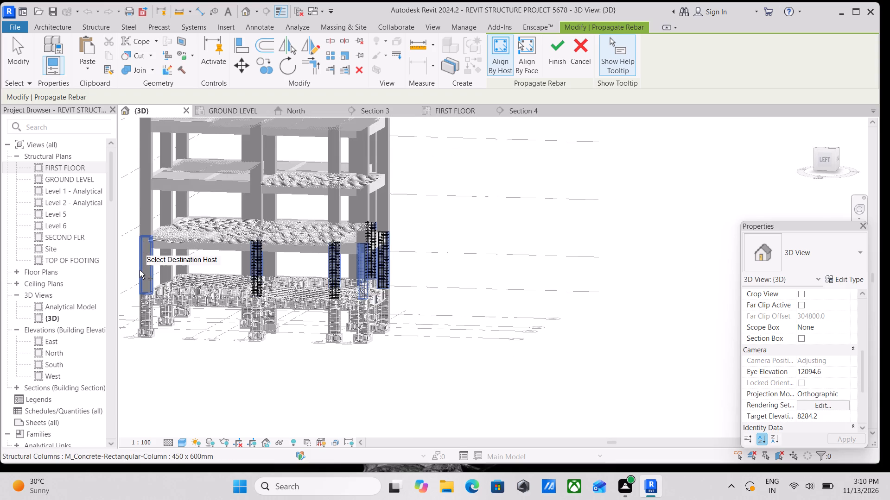
pyautogui.click(140, 270)
# Add the other two same-storey 450 x 600mm columns along grid A, at grids 3 and 2, as rebar destinations.
pyautogui.keyDown('shift'); pyautogui.moveTo(212, 278); pyautogui.dragTo(218, 281, button='middle'); pyautogui.keyUp('shift')
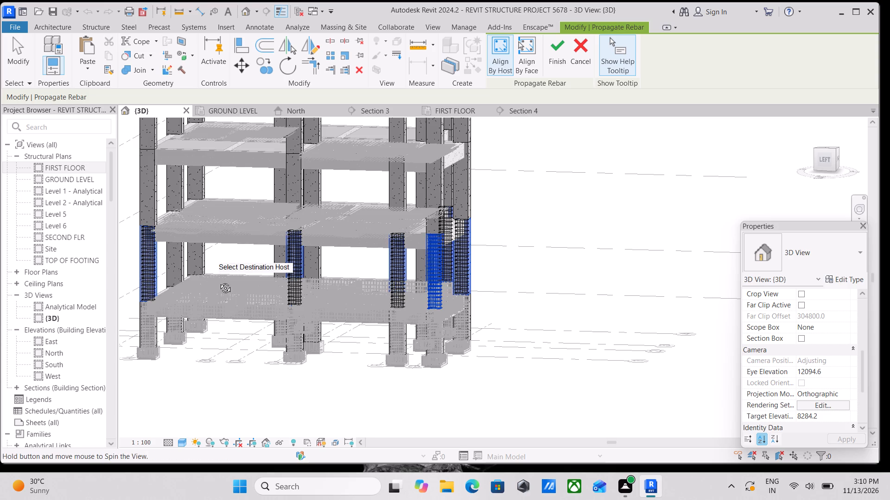
pyautogui.keyDown('shift'); pyautogui.moveTo(218, 281); pyautogui.dragTo(268, 335, button='middle'); pyautogui.keyUp('shift')
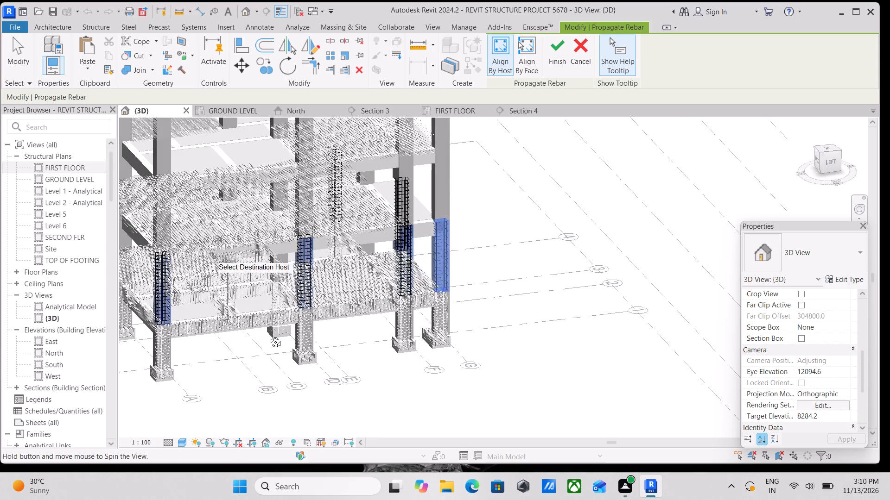
pyautogui.keyDown('shift'); pyautogui.moveTo(268, 335); pyautogui.dragTo(326, 342, button='middle'); pyautogui.keyUp('shift')
pyautogui.scroll(1, 141, 323)
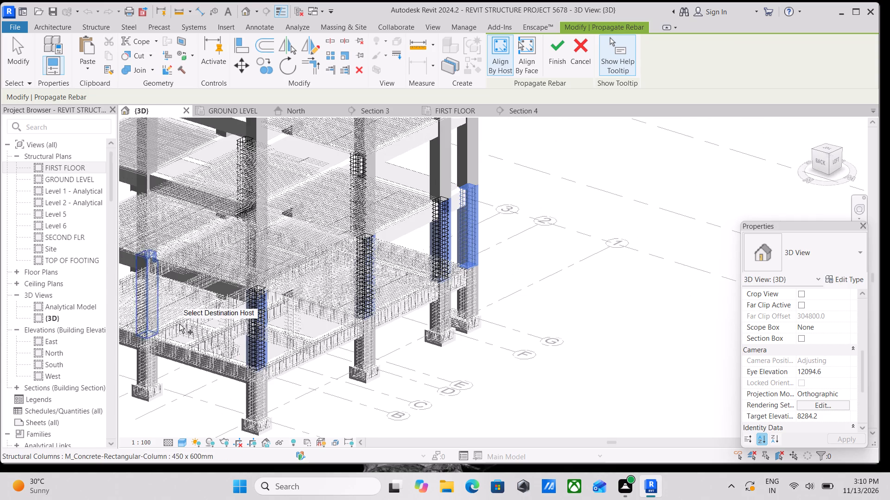
pyautogui.moveTo(180, 325); pyautogui.dragTo(362, 316, button='middle')
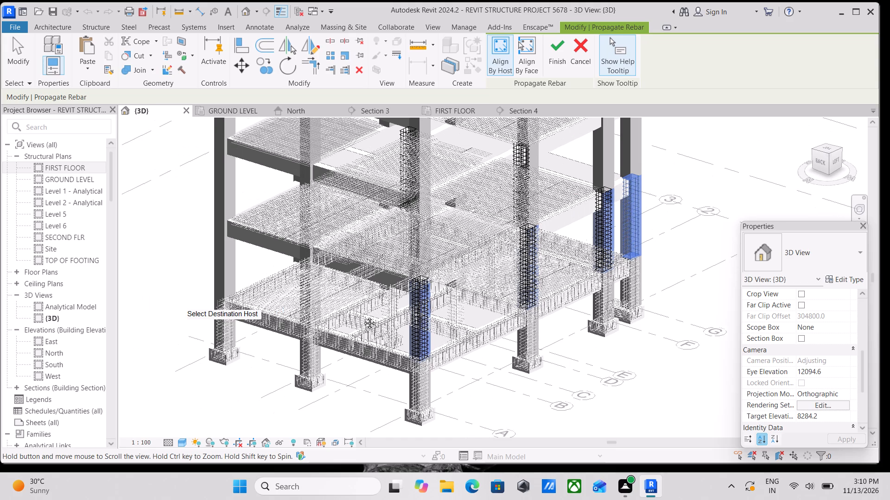
pyautogui.click(247, 259)
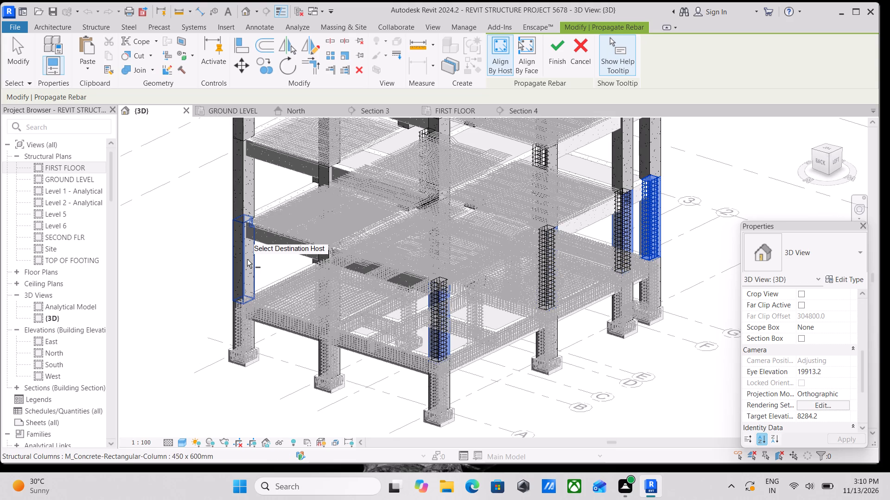
pyautogui.scroll(4, 247, 259)
pyautogui.scroll(3, 347, 310)
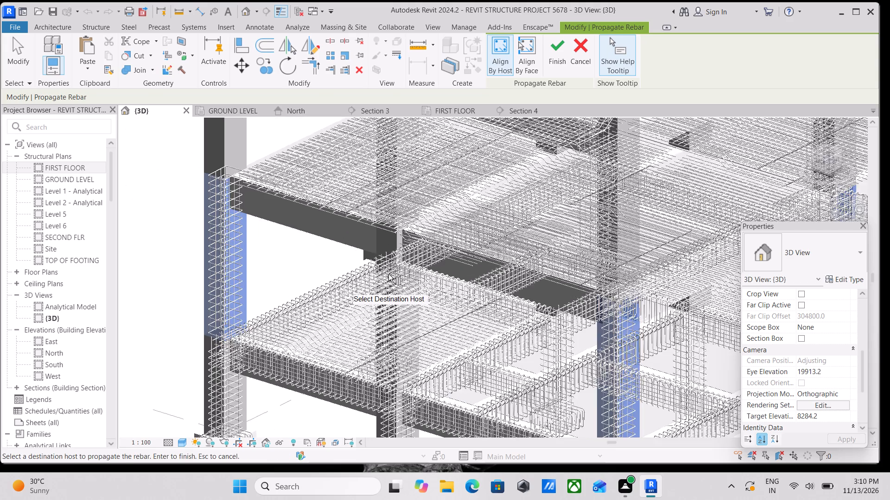
pyautogui.click(414, 289)
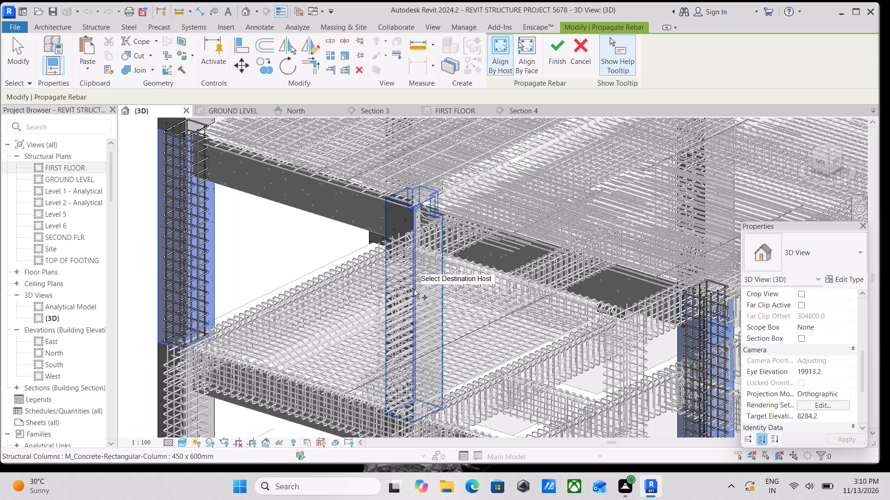
# Add the three upper-storey columns above the one at grids A and 3 as rebar destinations, up to the roof.
pyautogui.scroll(-9, 414, 289)
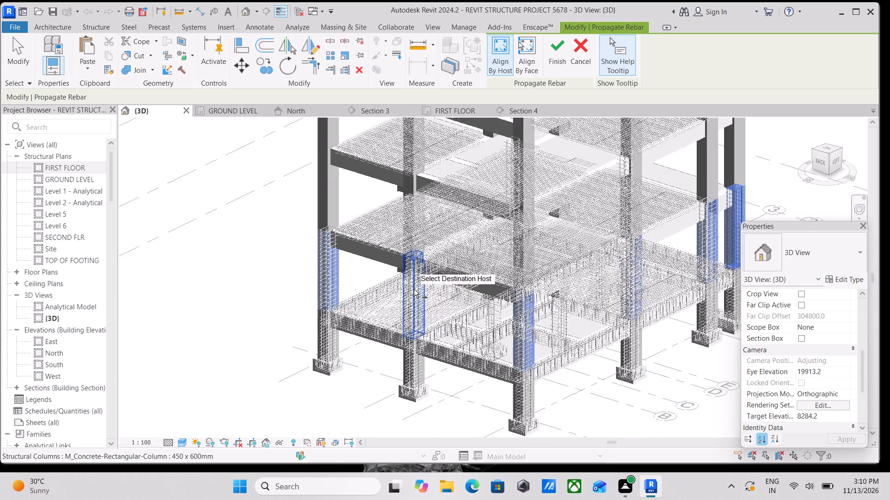
pyautogui.scroll(-2, 414, 289)
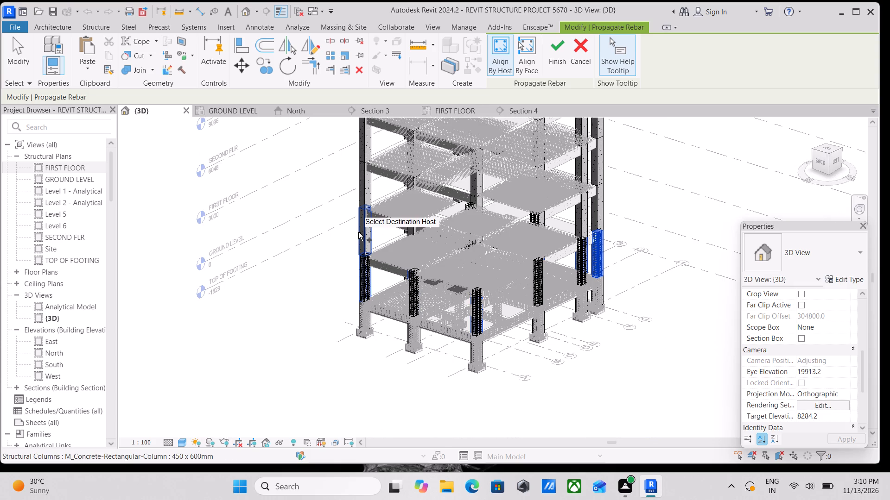
pyautogui.click(358, 232)
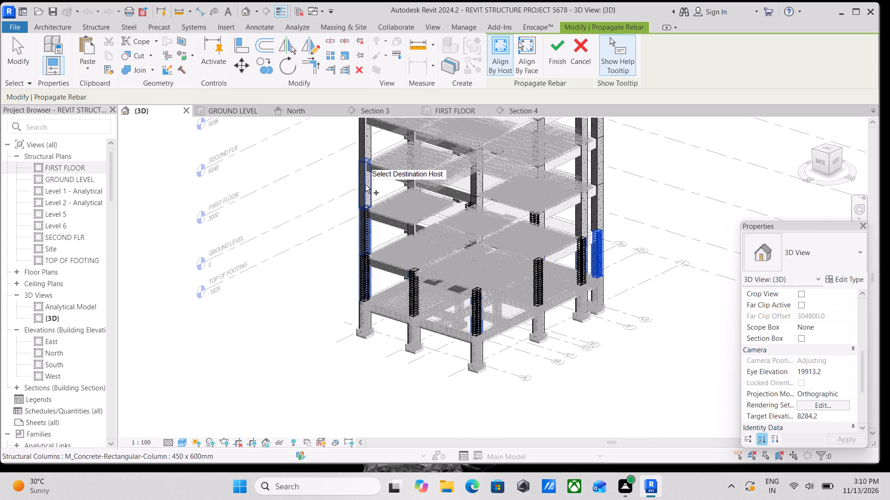
pyautogui.click(365, 185)
pyautogui.moveTo(365, 185); pyautogui.dragTo(365, 235, button='middle')
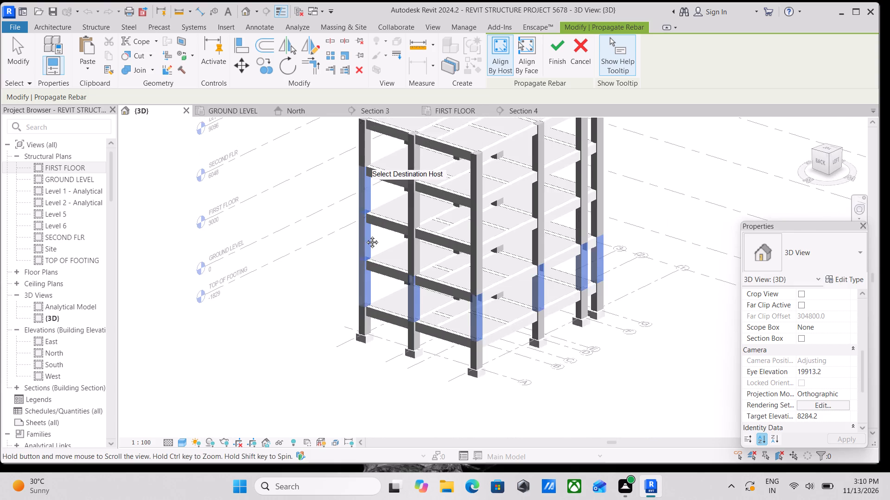
pyautogui.moveTo(365, 235); pyautogui.dragTo(362, 295, button='middle')
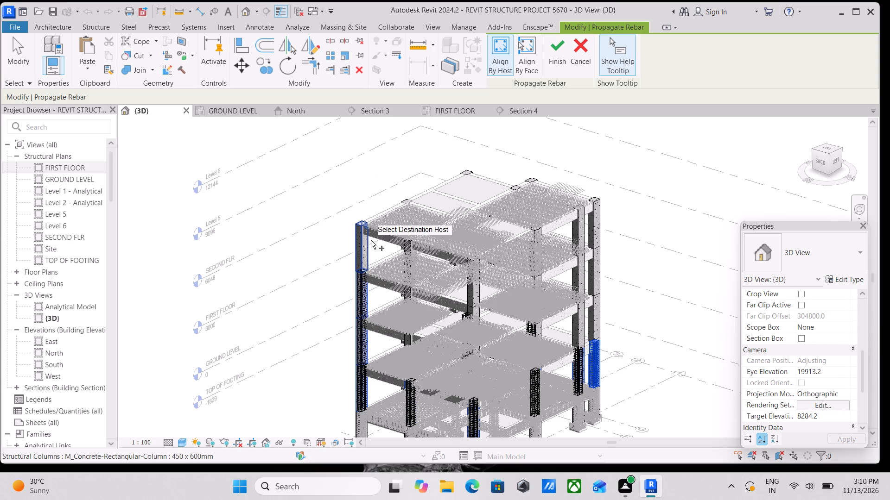
pyautogui.click(366, 244)
# Add the three upper-storey columns at grids A and 2 as rebar destinations, working from the top storey down.
pyautogui.scroll(4, 383, 254)
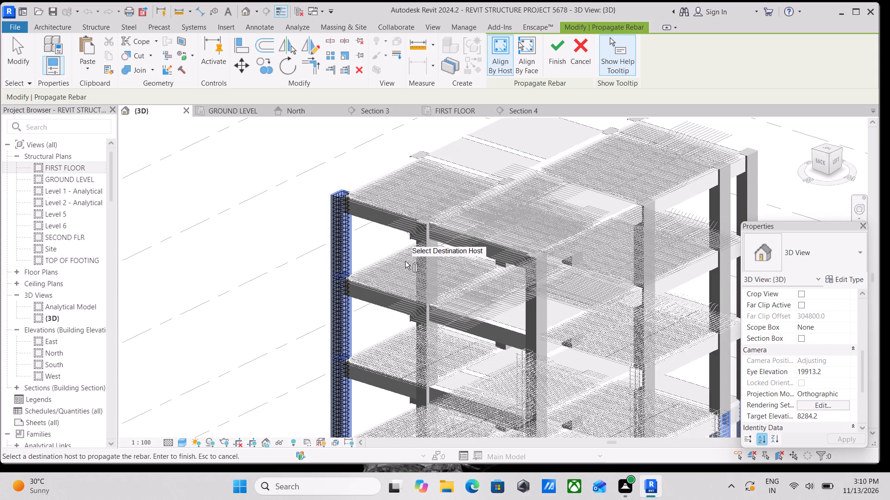
pyautogui.click(424, 251)
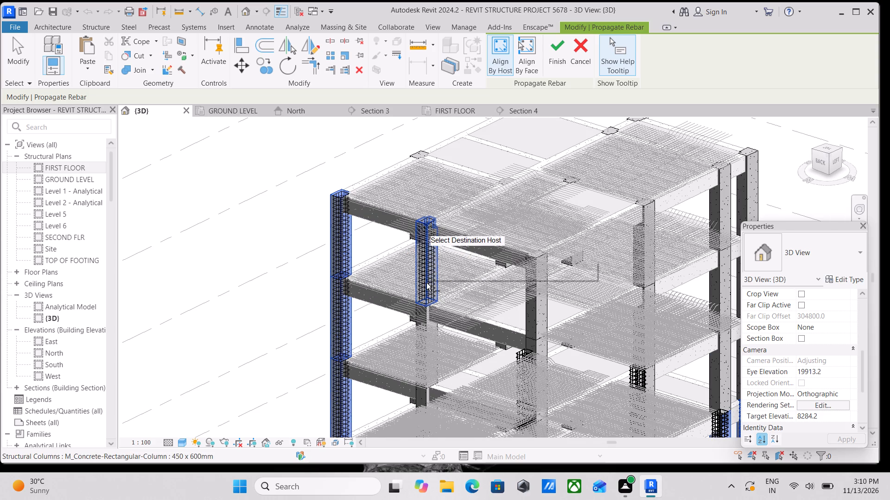
pyautogui.moveTo(427, 292); pyautogui.dragTo(407, 214, button='middle')
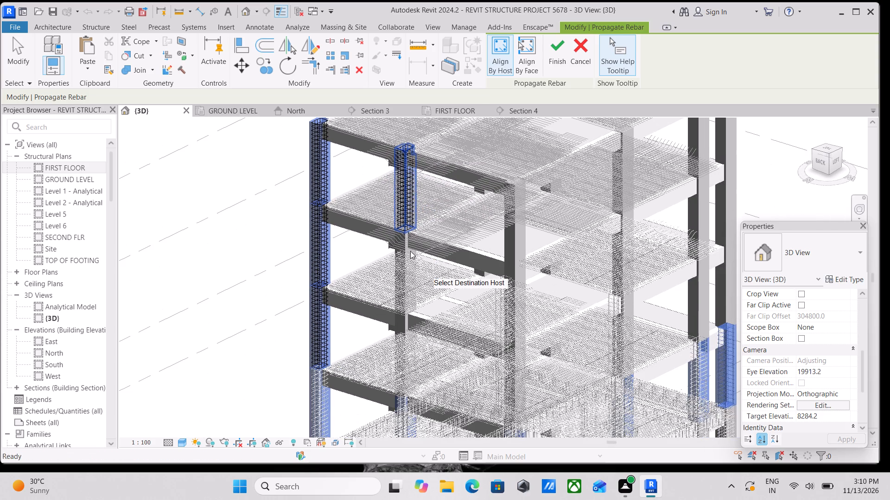
pyautogui.scroll(3, 408, 255)
pyautogui.click(408, 255)
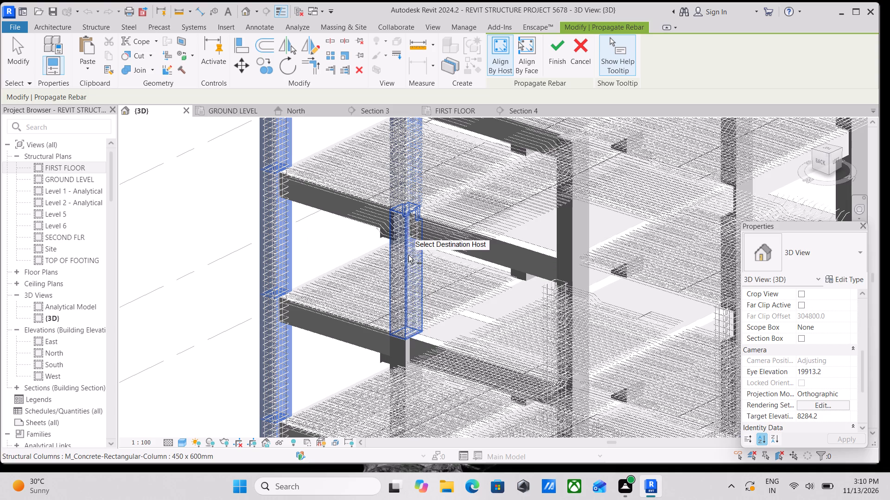
pyautogui.moveTo(409, 312); pyautogui.dragTo(393, 242, button='middle')
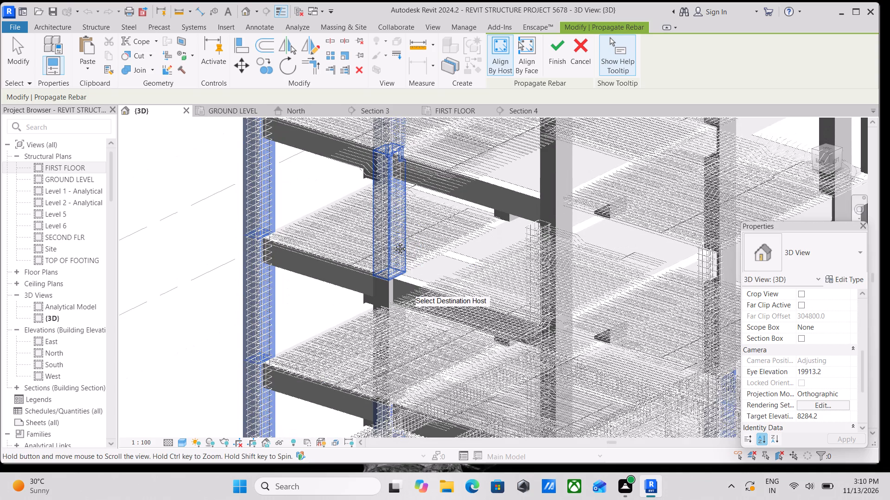
pyautogui.click(389, 293)
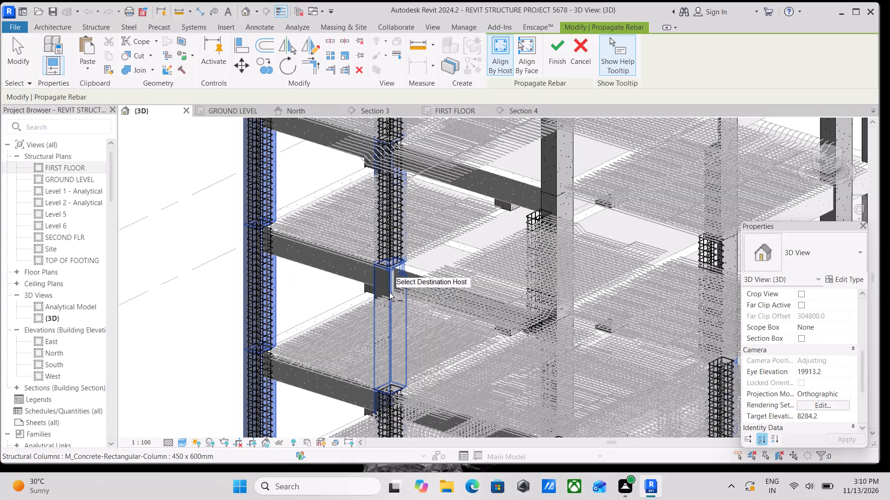
# Add the three upper-storey columns at grids A and 1 as rebar destinations, working from the top storey down.
pyautogui.scroll(-2, 389, 293)
pyautogui.moveTo(389, 328); pyautogui.dragTo(365, 231, button='middle')
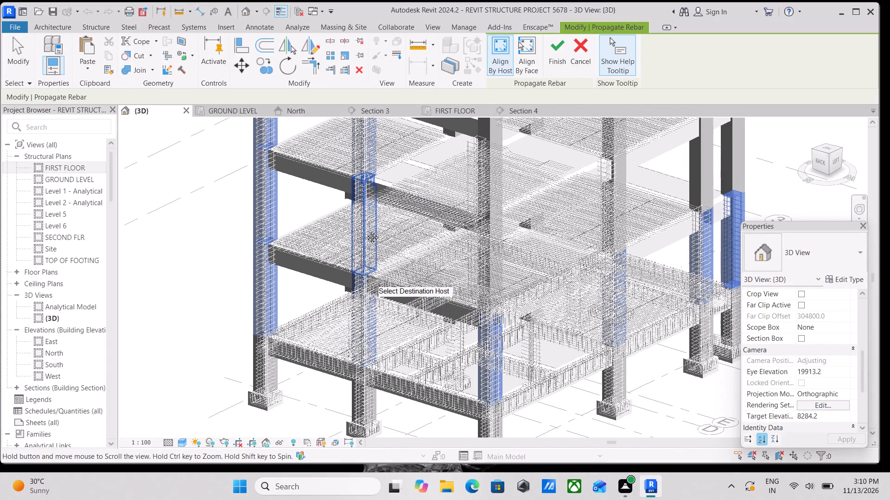
pyautogui.moveTo(365, 231); pyautogui.dragTo(378, 282, button='middle')
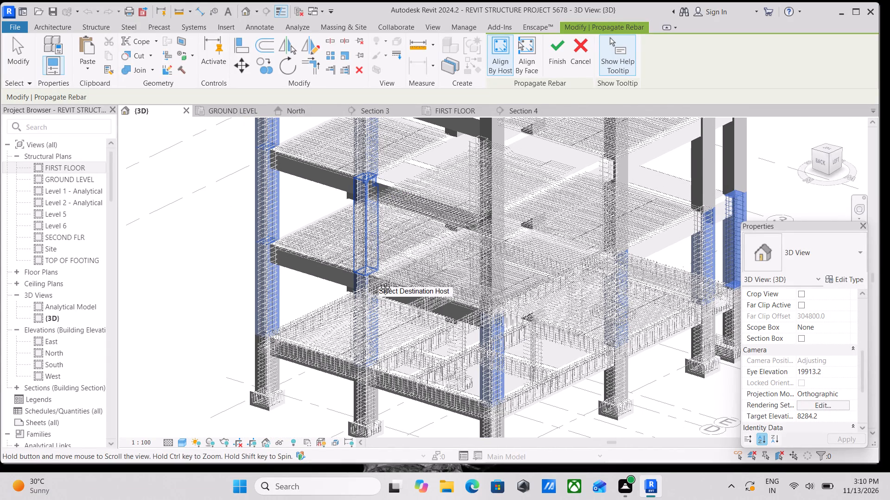
pyautogui.moveTo(378, 282); pyautogui.dragTo(387, 335, button='middle')
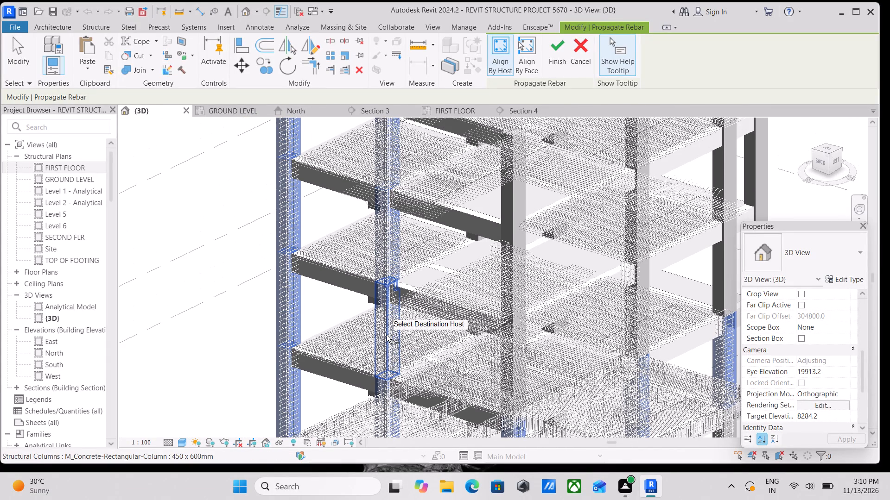
pyautogui.click(501, 186)
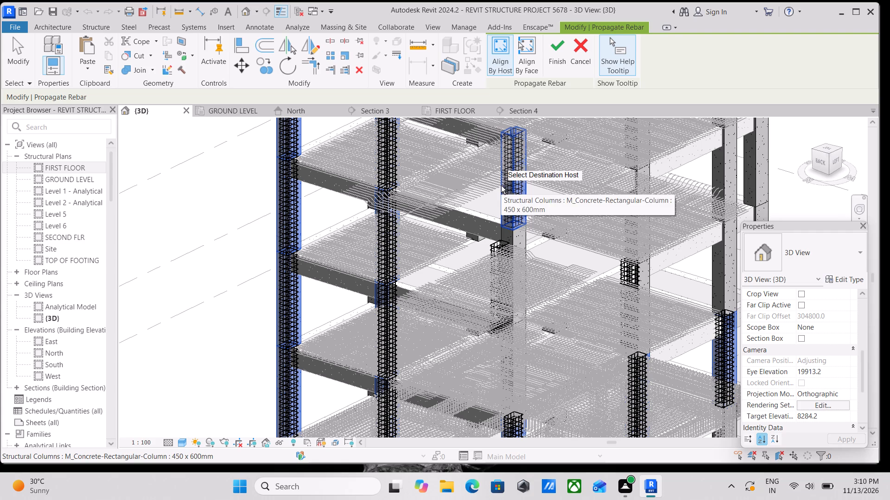
pyautogui.click(518, 246)
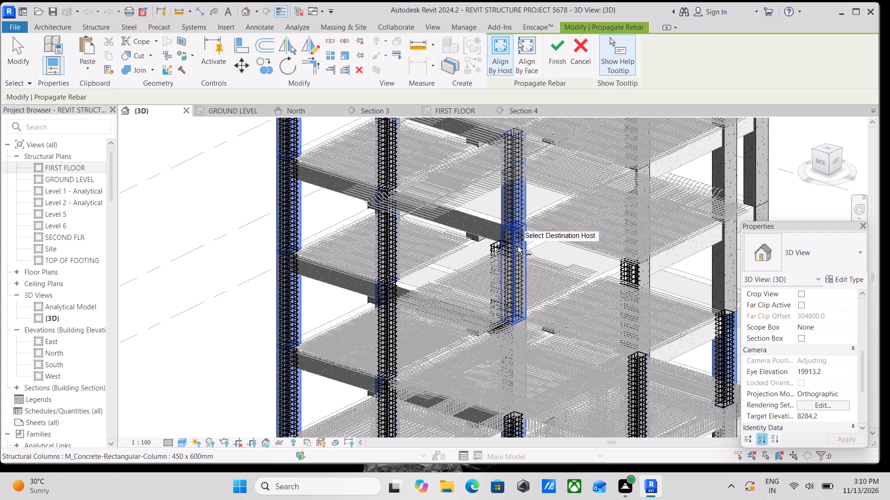
pyautogui.moveTo(527, 320); pyautogui.dragTo(483, 248, button='middle')
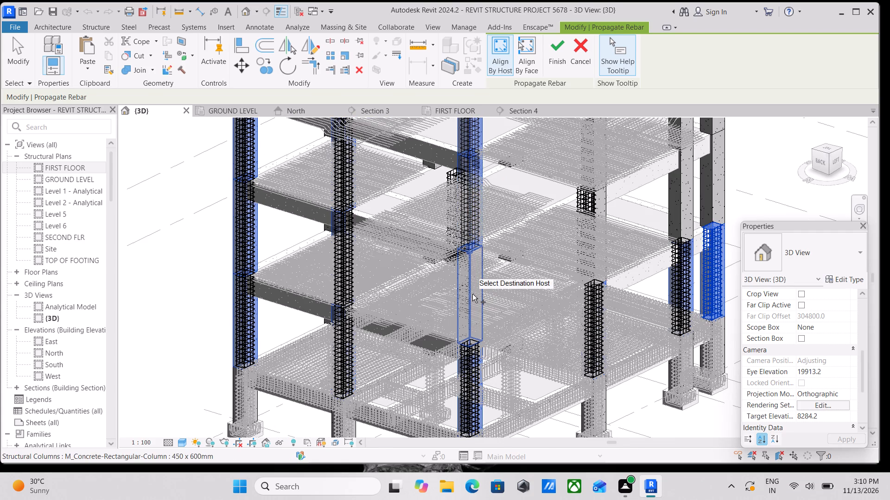
pyautogui.click(472, 294)
# Add the three upper-storey columns of the next column line along grid 1, going from grid A toward grid G, as rebar destinations.
pyautogui.scroll(-2, 476, 325)
pyautogui.moveTo(476, 325); pyautogui.dragTo(450, 304, button='middle')
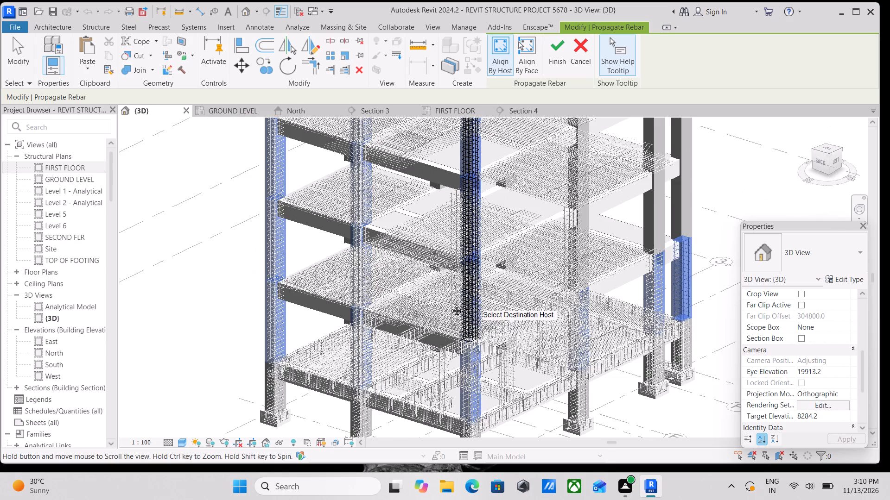
pyautogui.moveTo(450, 304); pyautogui.dragTo(452, 307, button='middle')
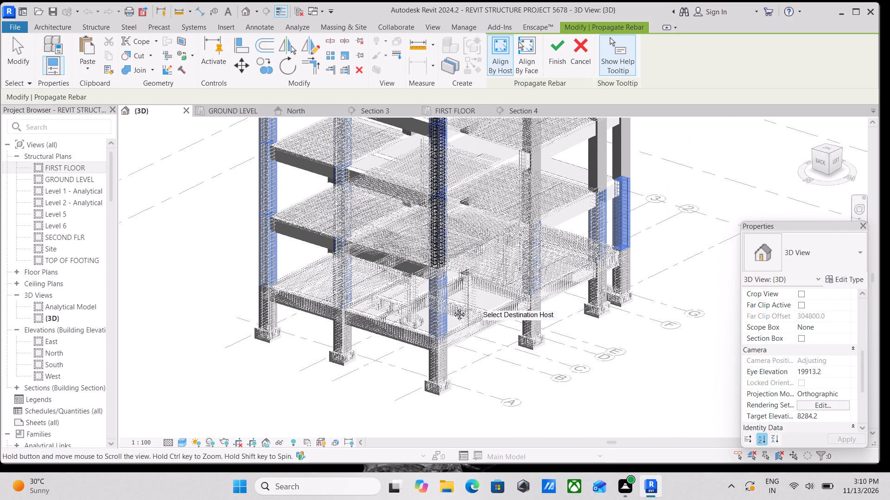
pyautogui.moveTo(452, 307); pyautogui.dragTo(448, 361, button='middle')
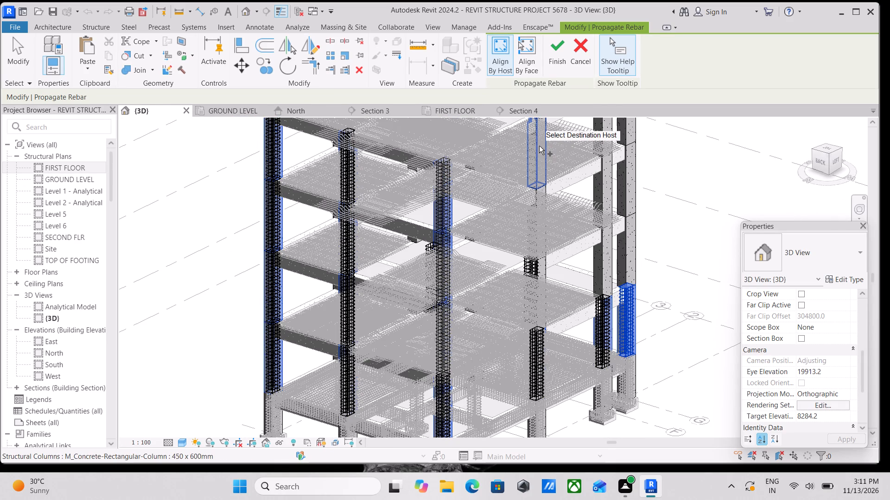
pyautogui.click(539, 146)
pyautogui.scroll(2, 543, 208)
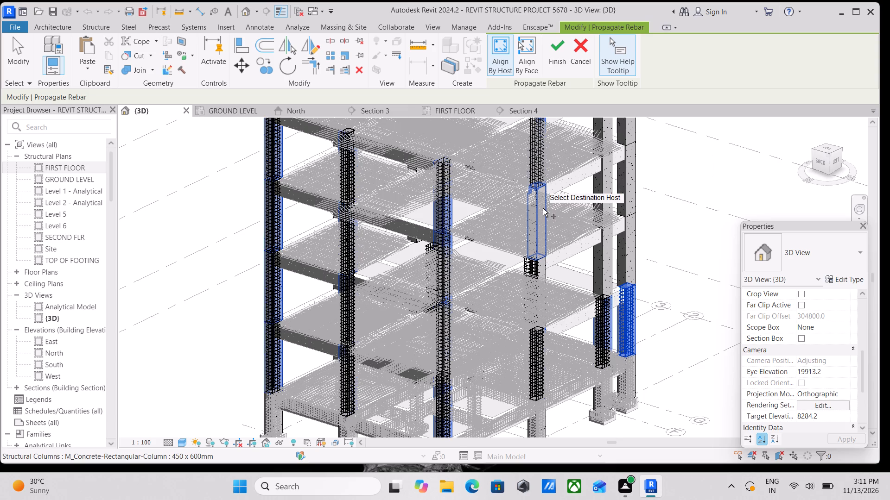
pyautogui.click(543, 208)
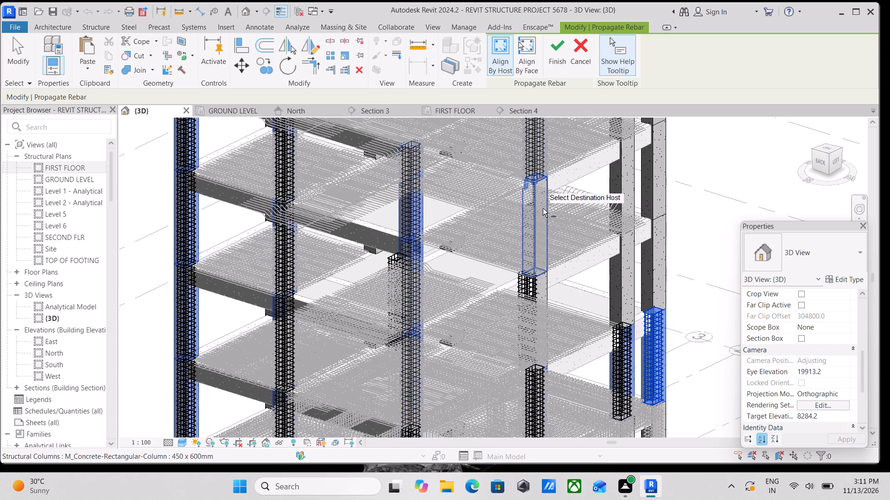
pyautogui.click(543, 306)
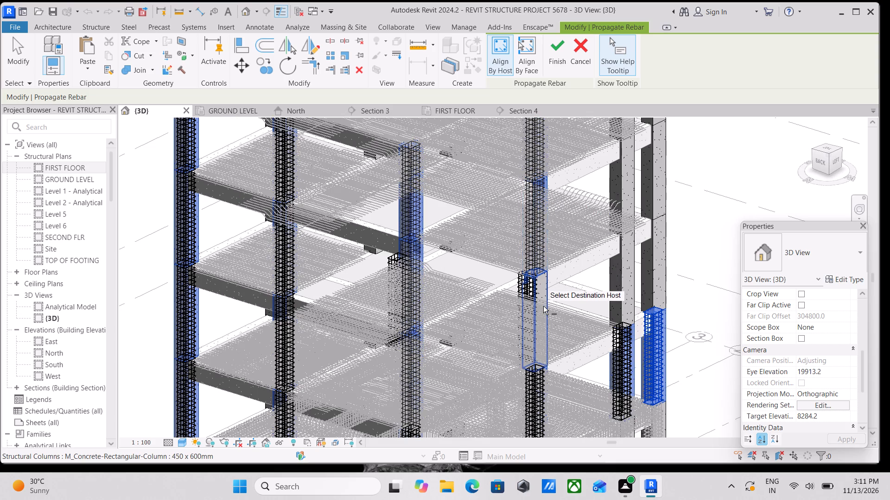
pyautogui.moveTo(543, 306); pyautogui.dragTo(484, 241, button='middle')
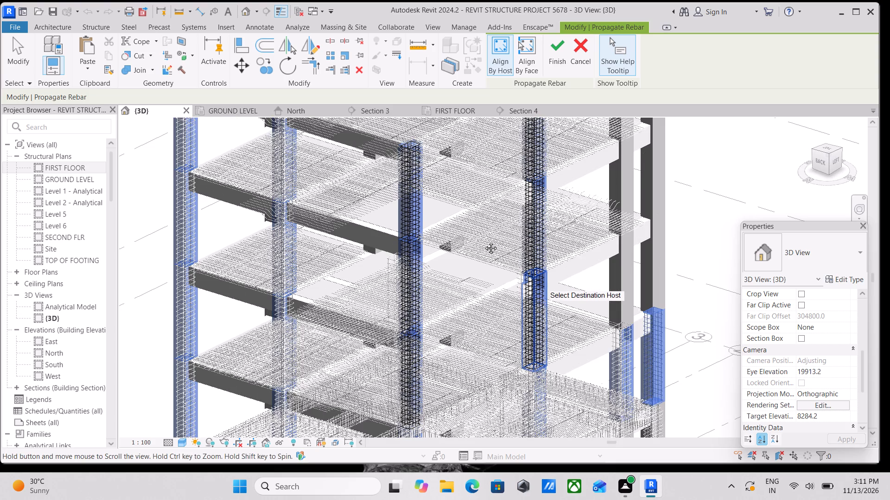
pyautogui.moveTo(484, 241); pyautogui.dragTo(479, 223, button='middle')
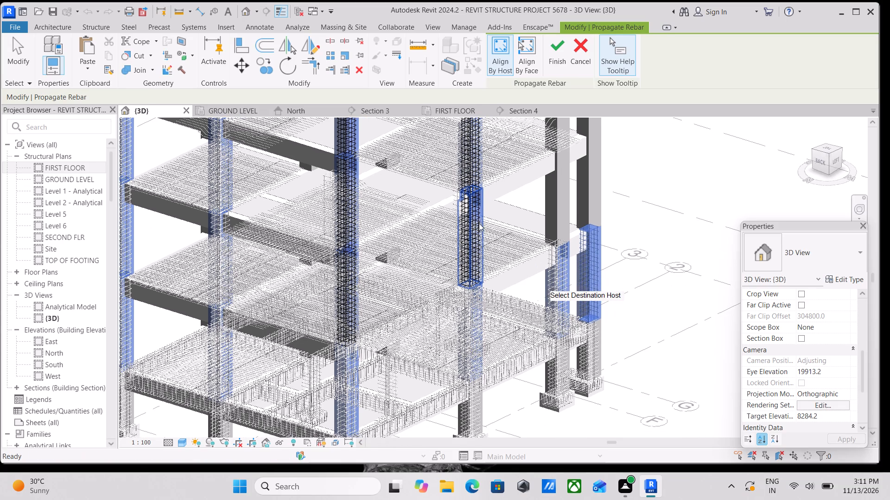
# Add the three upper-storey columns at grids F and 1 as rebar destinations, working from the top storey down.
pyautogui.keyDown('shift'); pyautogui.moveTo(511, 348); pyautogui.dragTo(470, 369, button='middle'); pyautogui.keyUp('shift')
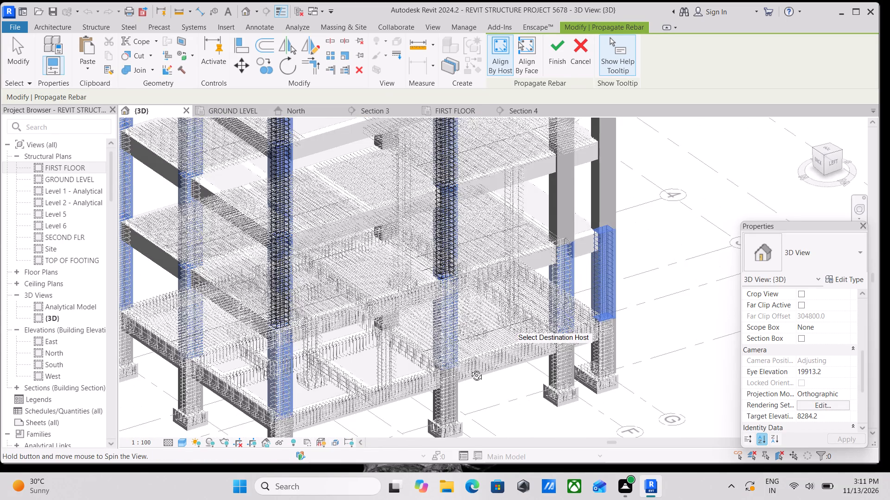
pyautogui.keyDown('shift'); pyautogui.moveTo(470, 369); pyautogui.dragTo(365, 348, button='middle'); pyautogui.keyUp('shift')
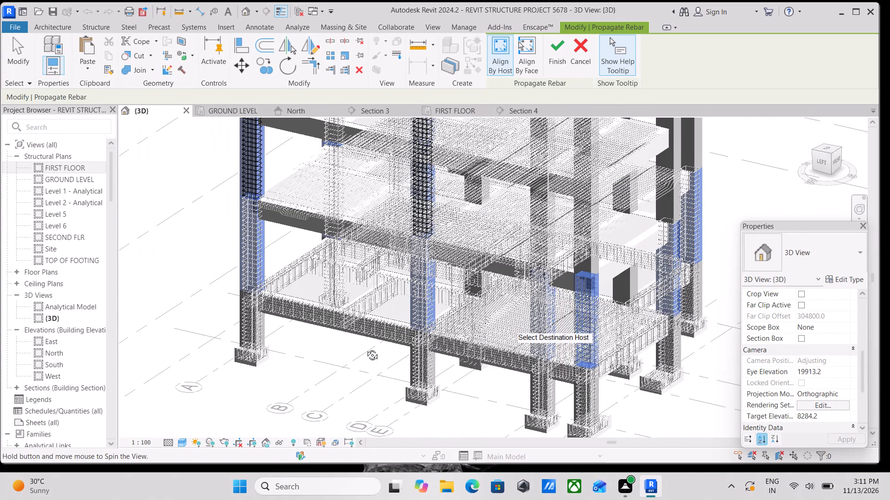
pyautogui.keyDown('shift'); pyautogui.moveTo(365, 348); pyautogui.dragTo(366, 348, button='middle'); pyautogui.keyUp('shift')
pyautogui.scroll(-4, 366, 348)
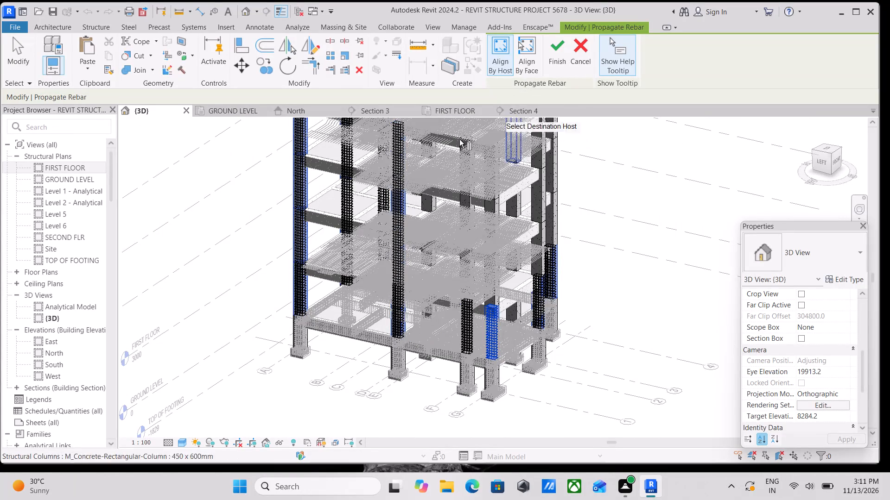
pyautogui.scroll(9, 472, 146)
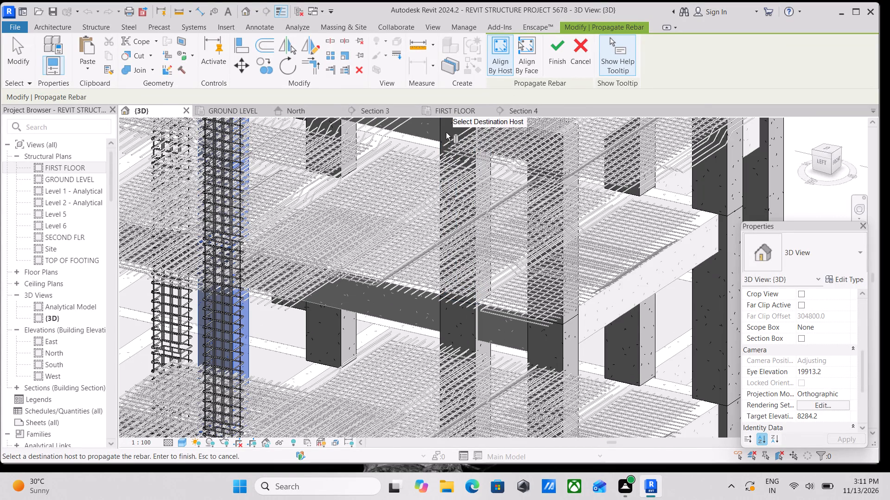
pyautogui.click(437, 133)
pyautogui.scroll(-1, 458, 207)
pyautogui.moveTo(458, 207); pyautogui.dragTo(456, 132, button='middle')
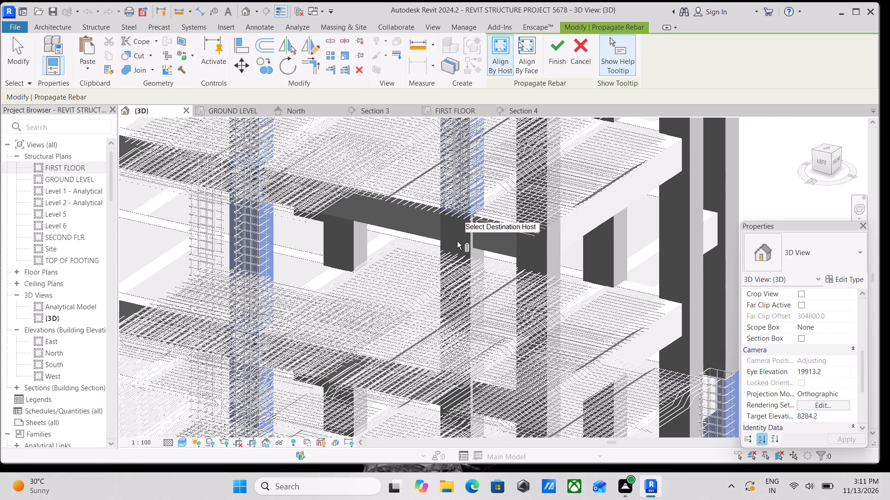
pyautogui.click(468, 255)
pyautogui.scroll(-2, 468, 255)
pyautogui.moveTo(466, 254); pyautogui.dragTo(450, 245, button='middle')
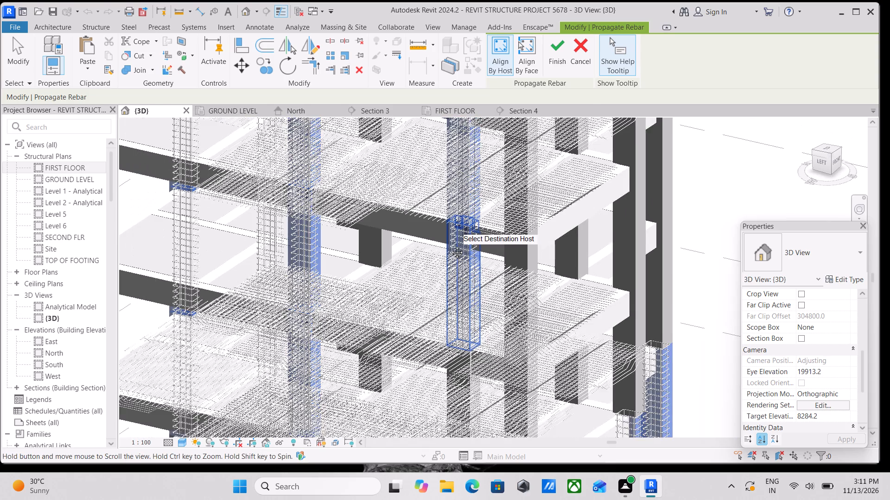
pyautogui.moveTo(450, 245); pyautogui.dragTo(431, 156, button='middle')
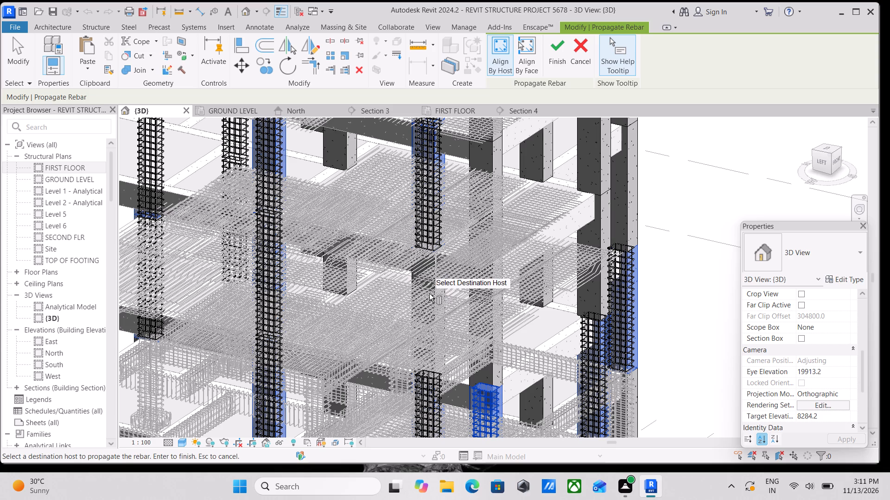
pyautogui.click(434, 298)
# Add the three columns directly above the source corner column at grids G and 1 as rebar destinations, from the top storey down.
pyautogui.scroll(-3, 434, 298)
pyautogui.moveTo(434, 298); pyautogui.dragTo(401, 205, button='middle')
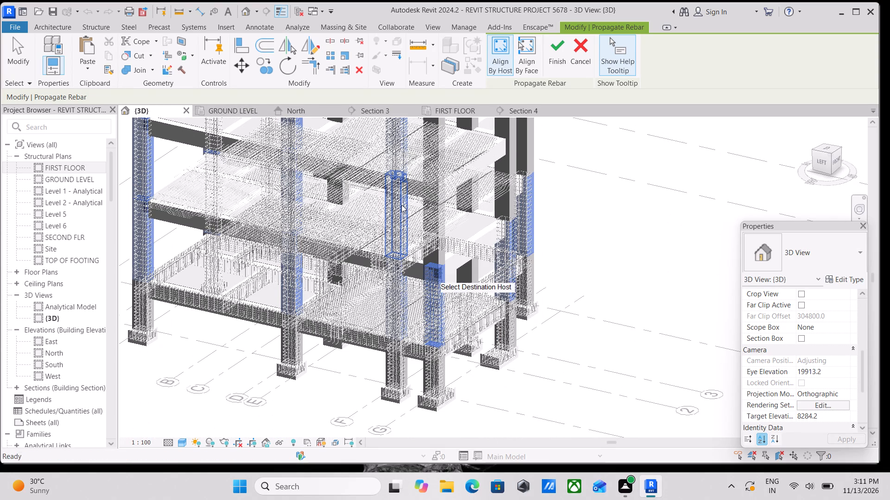
pyautogui.scroll(3, 410, 298)
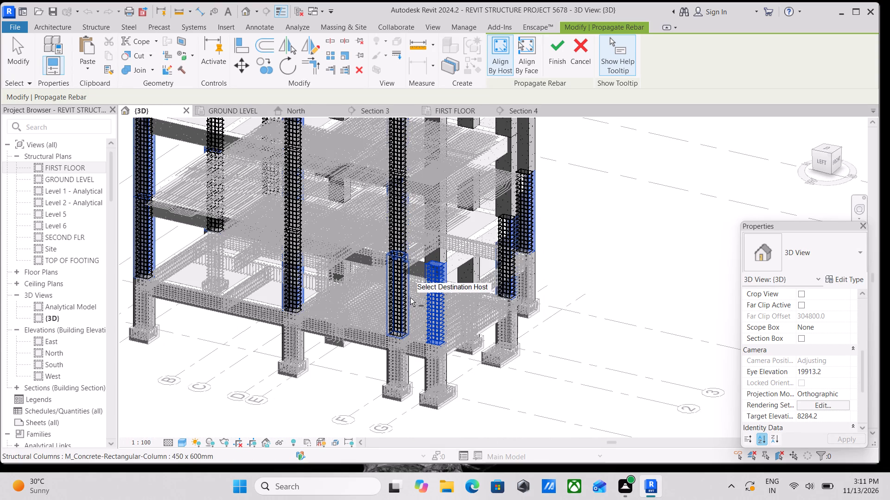
pyautogui.scroll(1, 410, 298)
pyautogui.scroll(-6, 410, 298)
pyautogui.moveTo(439, 277); pyautogui.dragTo(445, 319, button='middle')
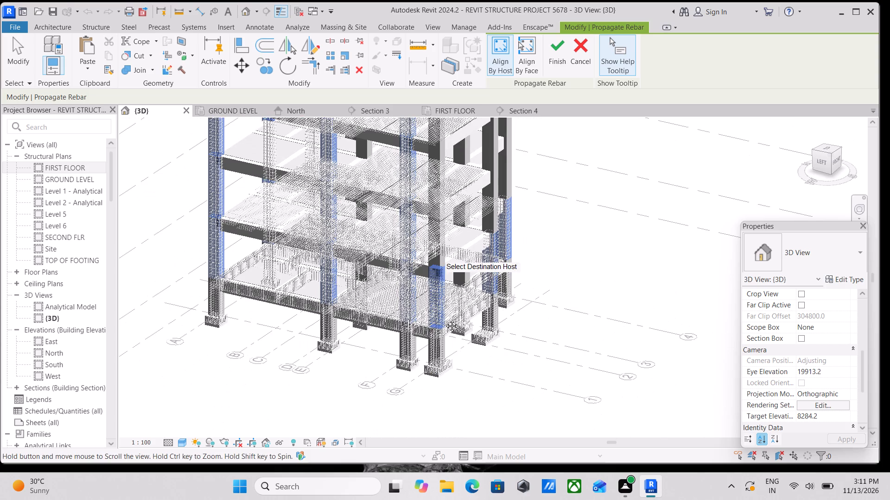
pyautogui.moveTo(445, 319); pyautogui.dragTo(439, 368, button='middle')
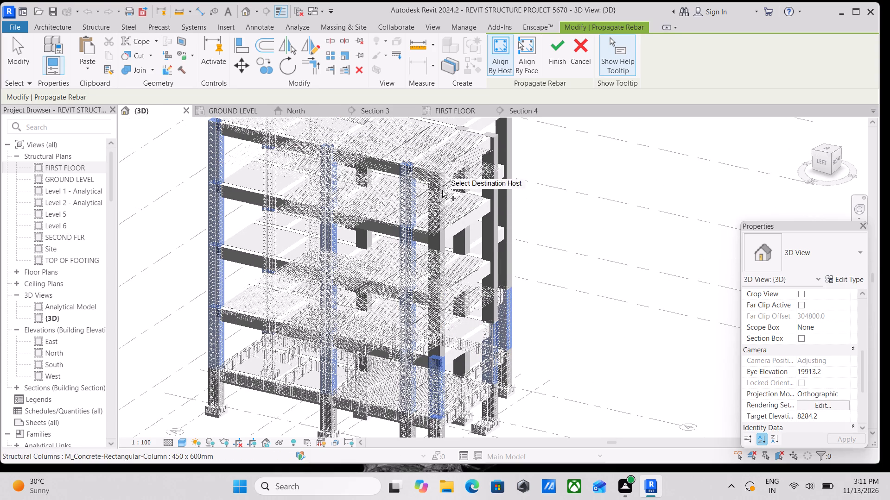
pyautogui.scroll(4, 442, 190)
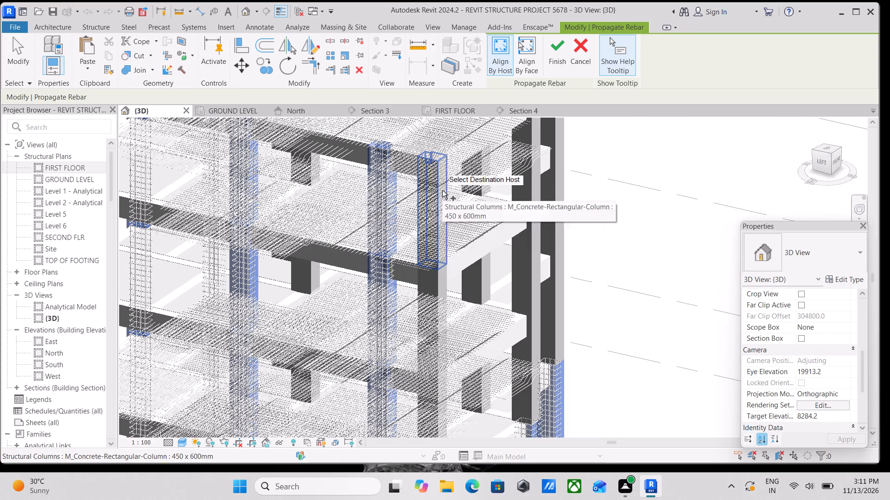
pyautogui.click(442, 190)
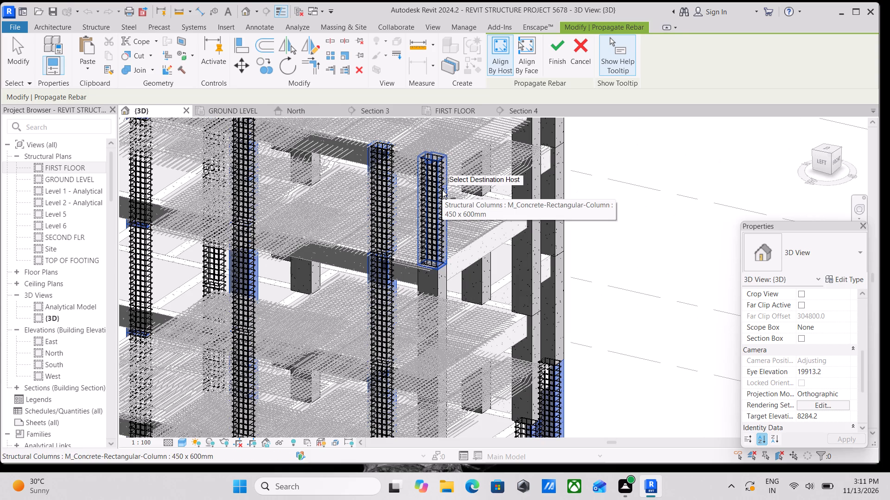
pyautogui.click(438, 294)
pyautogui.moveTo(414, 413); pyautogui.dragTo(423, 399, button='middle')
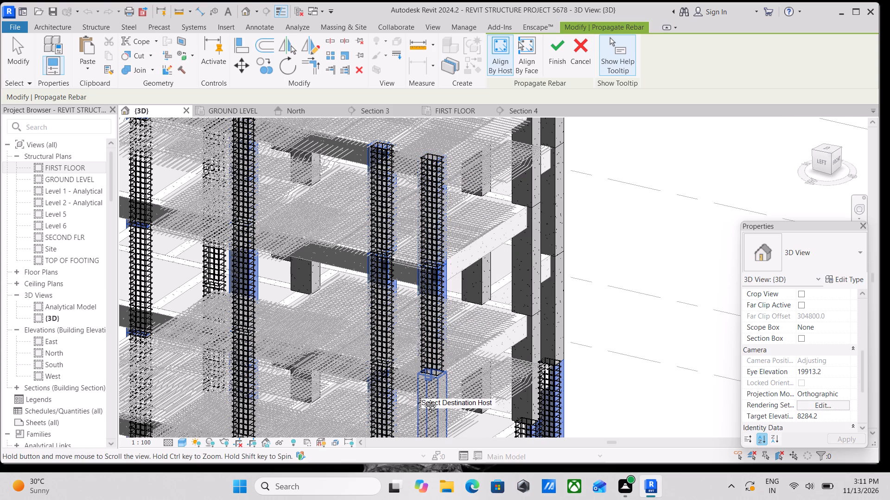
pyautogui.moveTo(423, 399); pyautogui.dragTo(470, 383, button='middle')
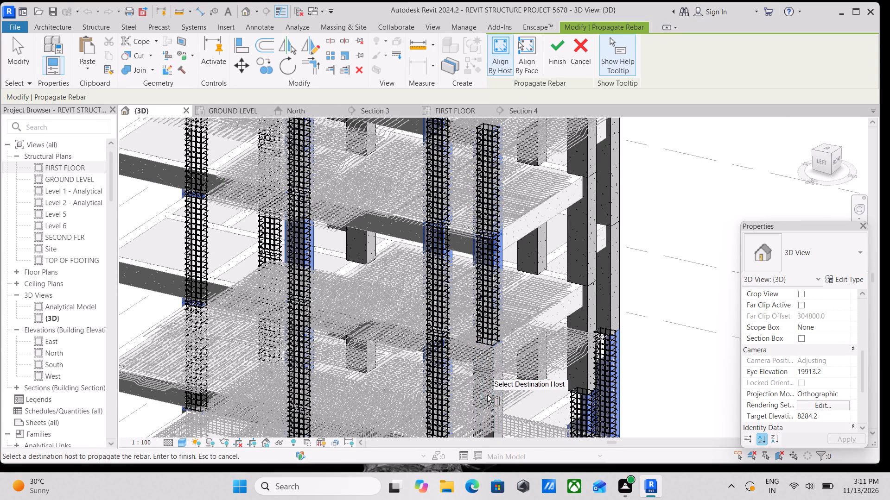
pyautogui.click(493, 399)
# Add the lower three storeys' columns at grids F and 3 as rebar destinations, starting on the source column's storey and working upward.
pyautogui.scroll(-2, 493, 399)
pyautogui.moveTo(493, 399); pyautogui.dragTo(477, 356, button='middle')
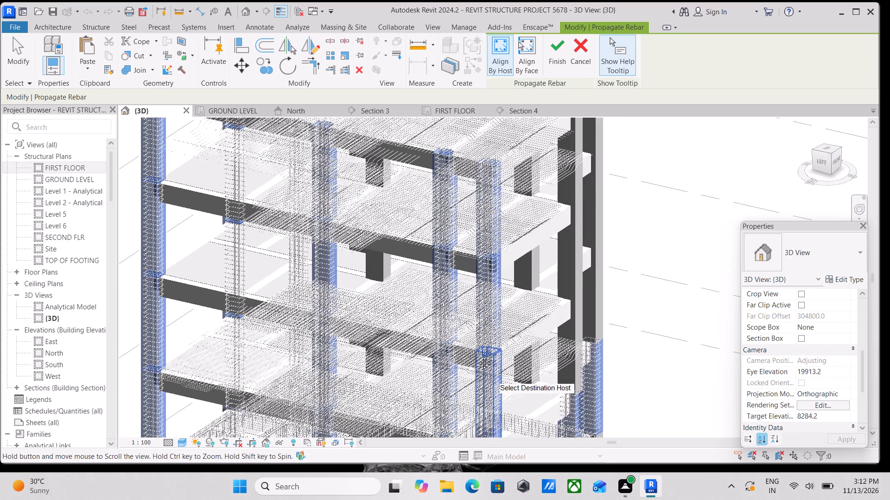
pyautogui.moveTo(477, 356); pyautogui.dragTo(484, 260, button='middle')
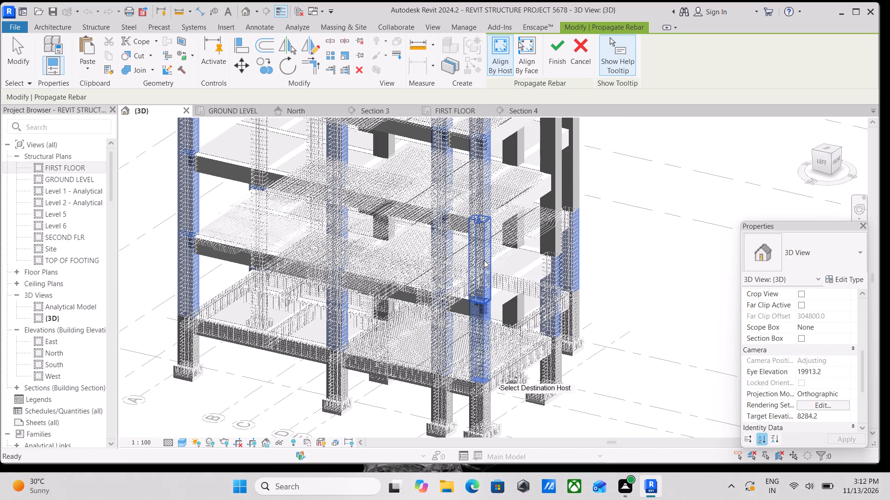
pyautogui.scroll(4, 491, 414)
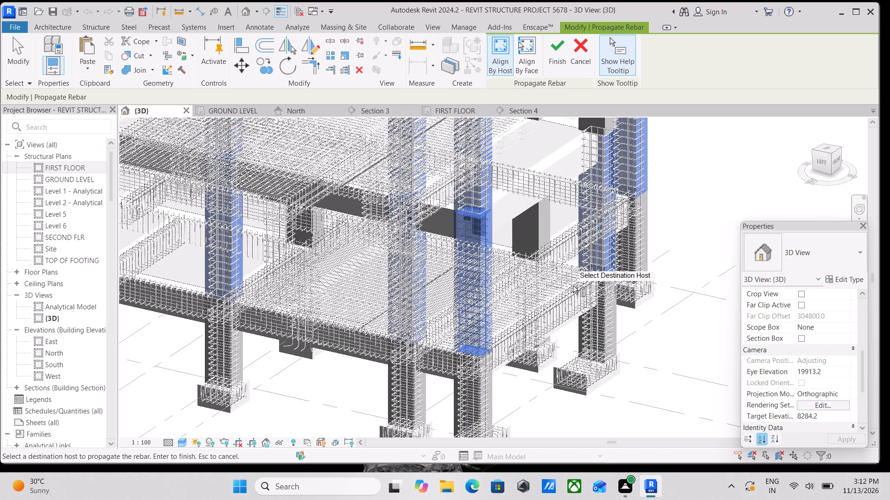
pyautogui.click(540, 216)
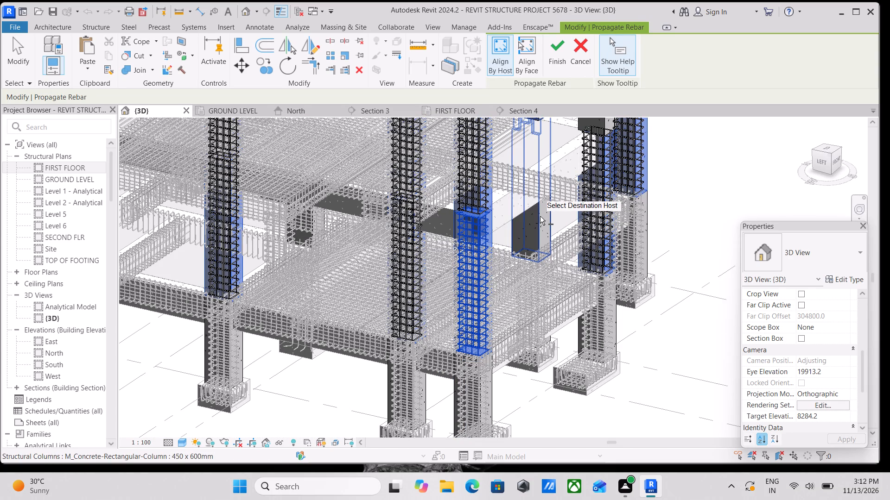
pyautogui.scroll(-7, 531, 268)
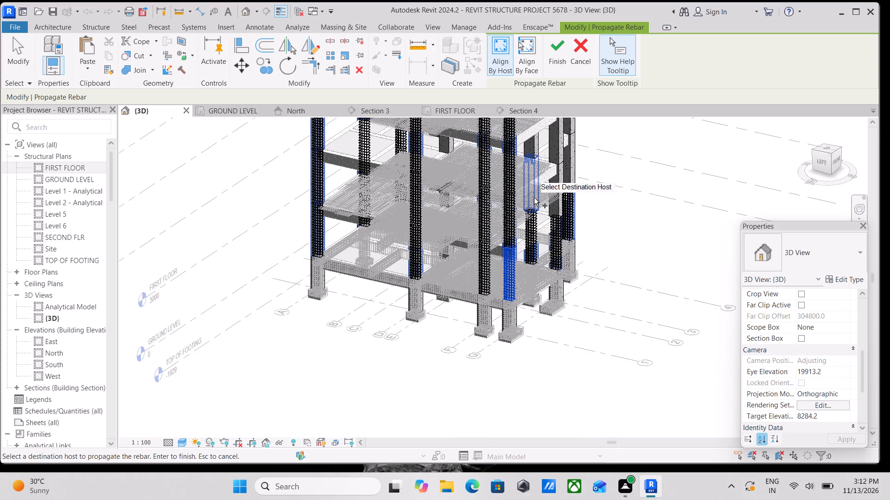
pyautogui.click(534, 198)
pyautogui.click(530, 149)
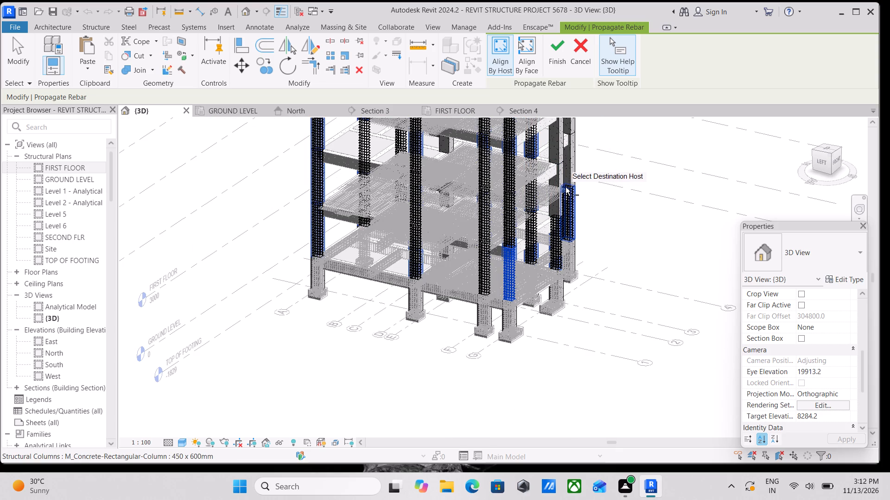
# Add the three upper-storey columns at grids G and 3 as rebar destinations, working upward to the top storey.
pyautogui.scroll(2, 560, 181)
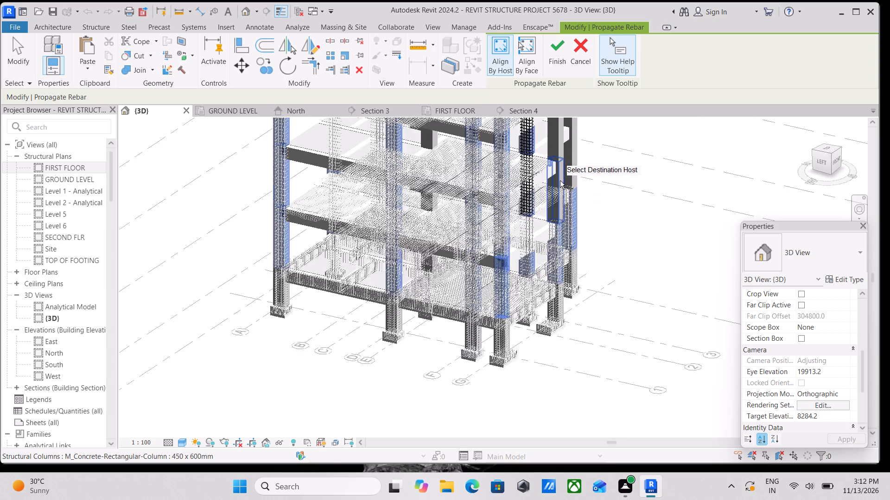
pyautogui.scroll(4, 560, 181)
pyautogui.click(560, 181)
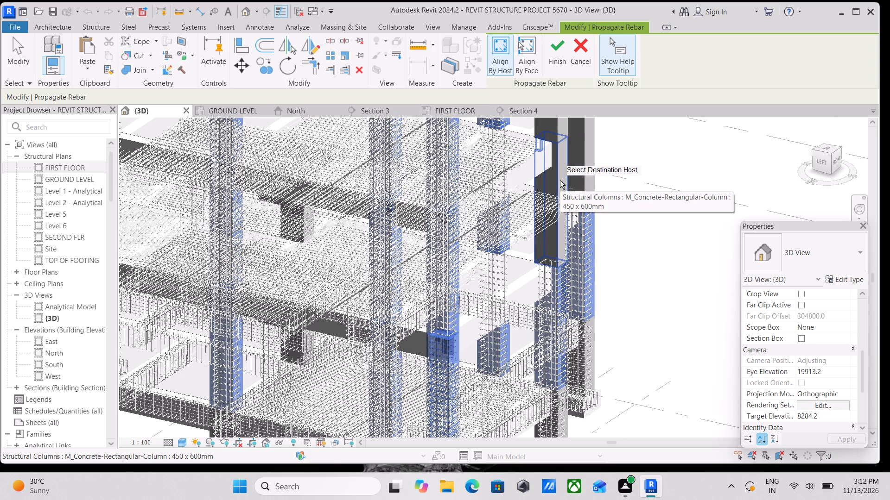
pyautogui.moveTo(560, 181); pyautogui.dragTo(556, 276, button='middle')
pyautogui.scroll(-1, 560, 181)
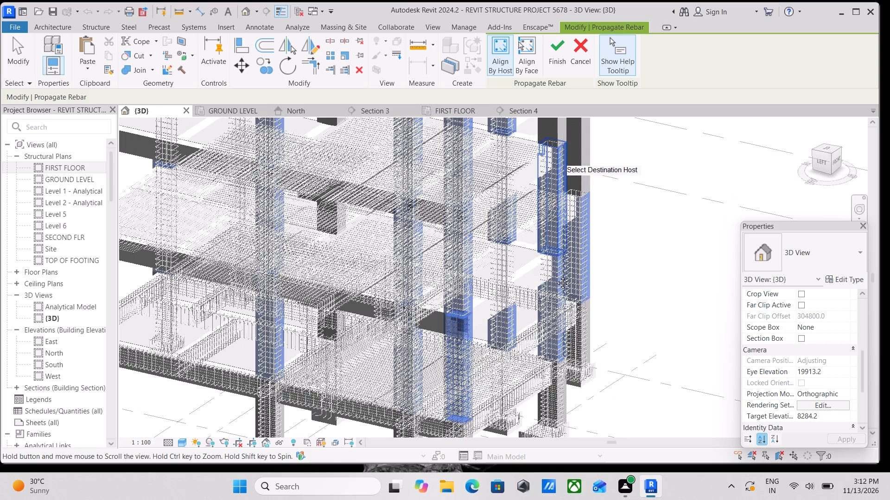
pyautogui.moveTo(556, 276); pyautogui.dragTo(534, 334, button='middle')
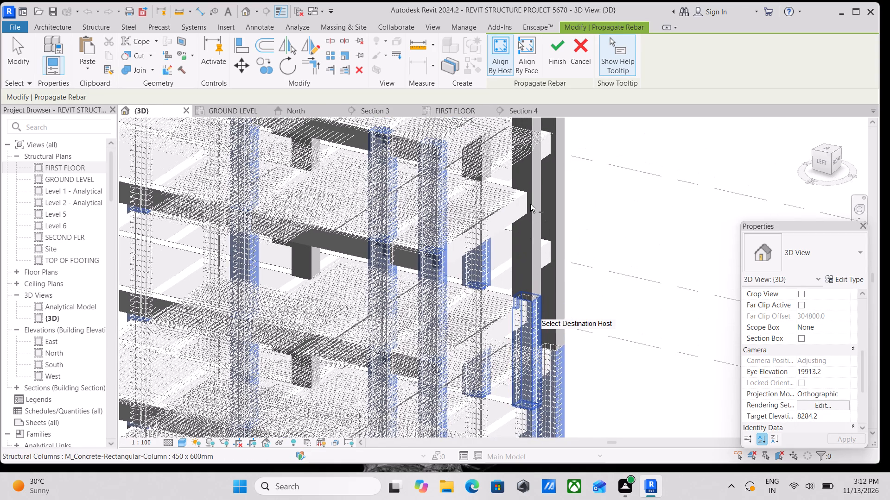
pyautogui.click(536, 229)
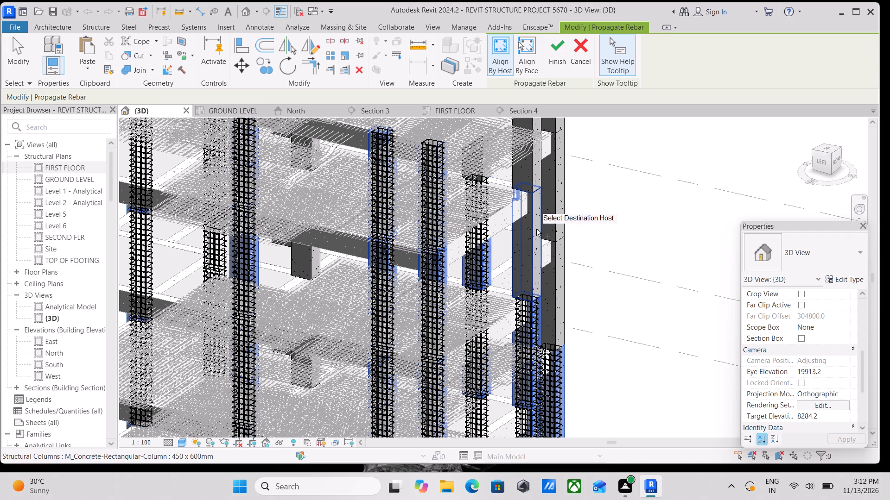
pyautogui.click(529, 163)
# Add the three upper-storey columns at grids F and 4 as rebar destinations, including the top-storey one.
pyautogui.click(554, 197)
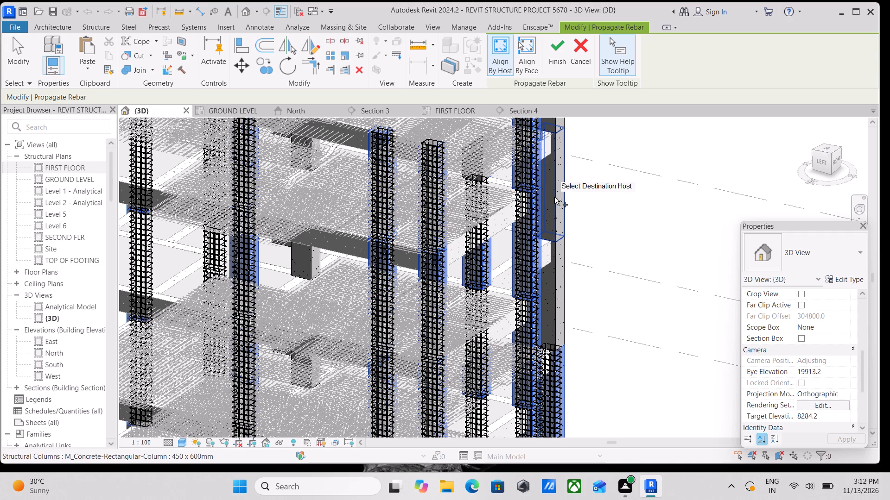
pyautogui.click(558, 281)
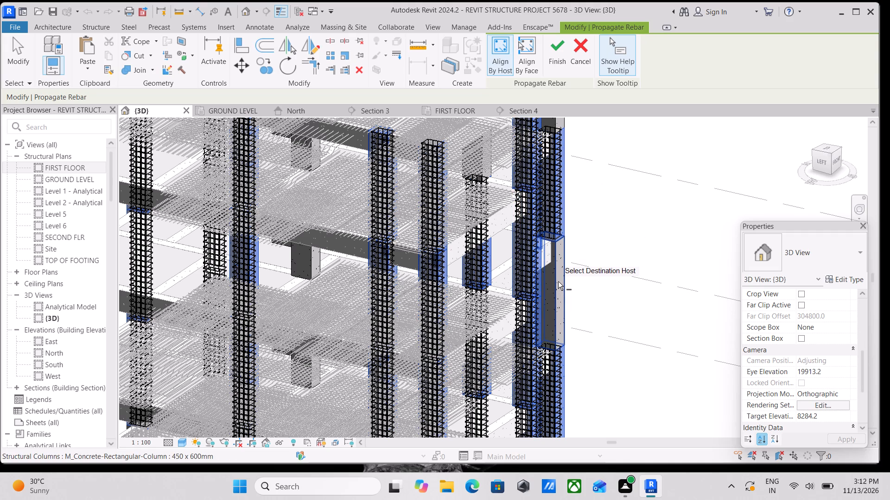
pyautogui.scroll(-3, 558, 281)
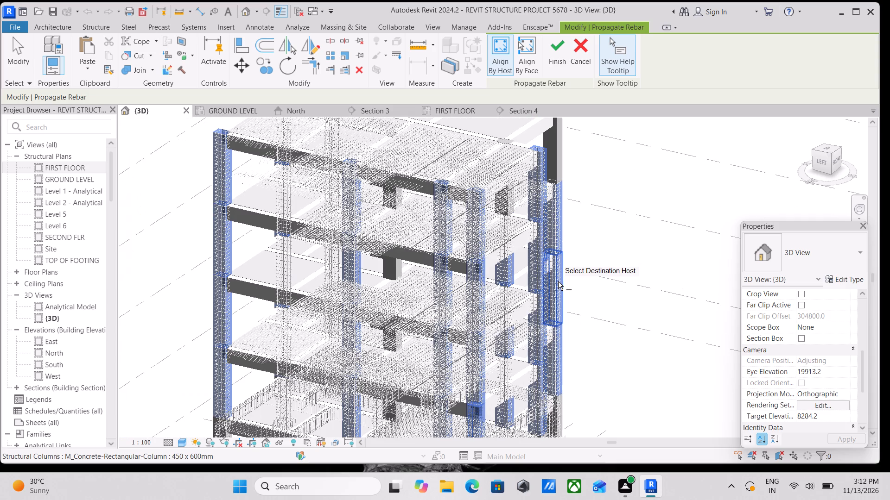
pyautogui.click(561, 146)
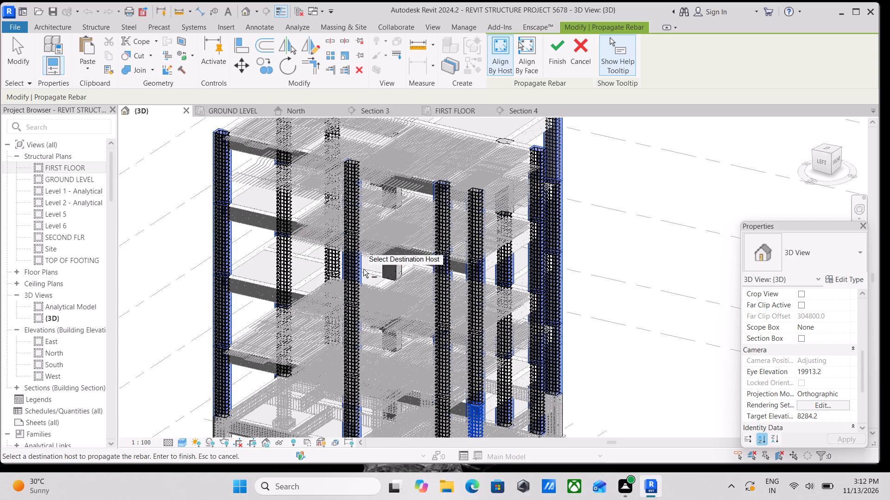
# Add the two middle-storey columns of the interior column line between grids C and F as destinations, and finish the rebar propagation.
pyautogui.click(388, 265)
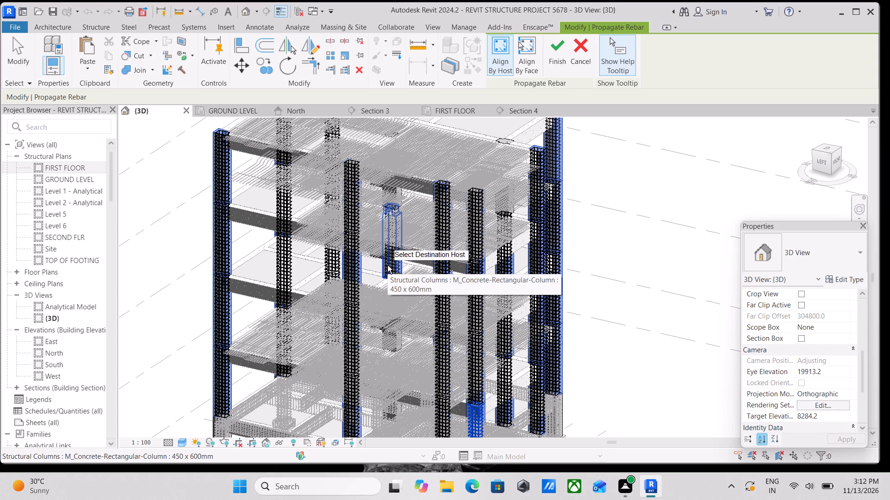
pyautogui.click(392, 340)
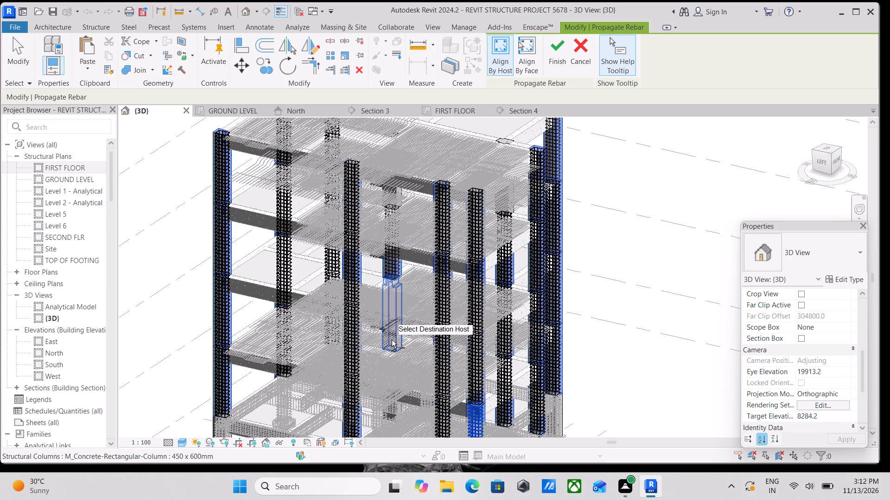
pyautogui.moveTo(392, 340); pyautogui.dragTo(393, 256, button='middle')
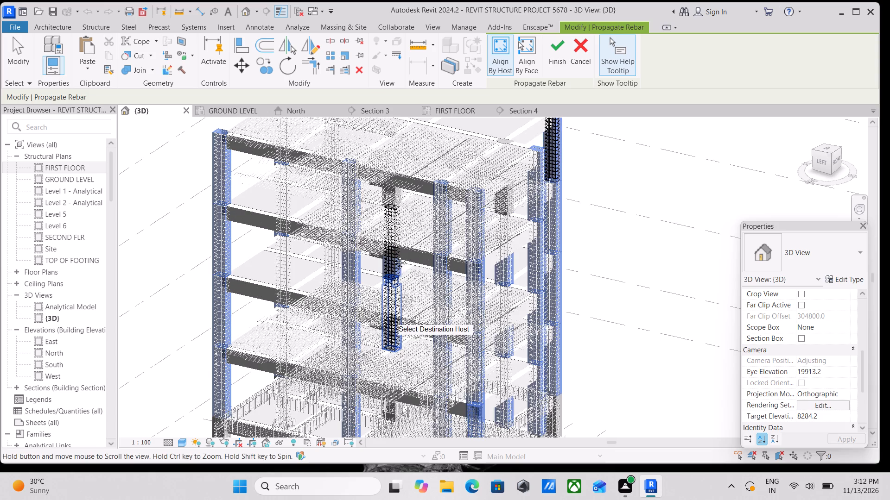
pyautogui.moveTo(393, 256); pyautogui.dragTo(394, 252, button='middle')
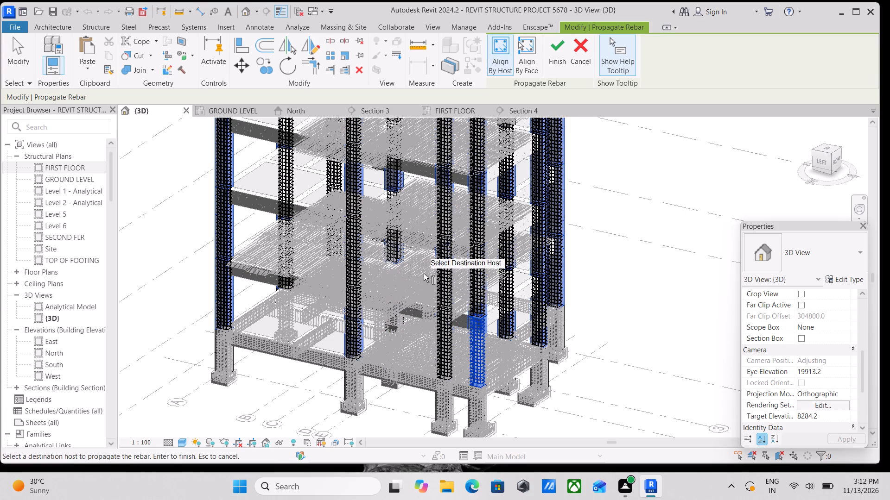
pyautogui.click(556, 50)
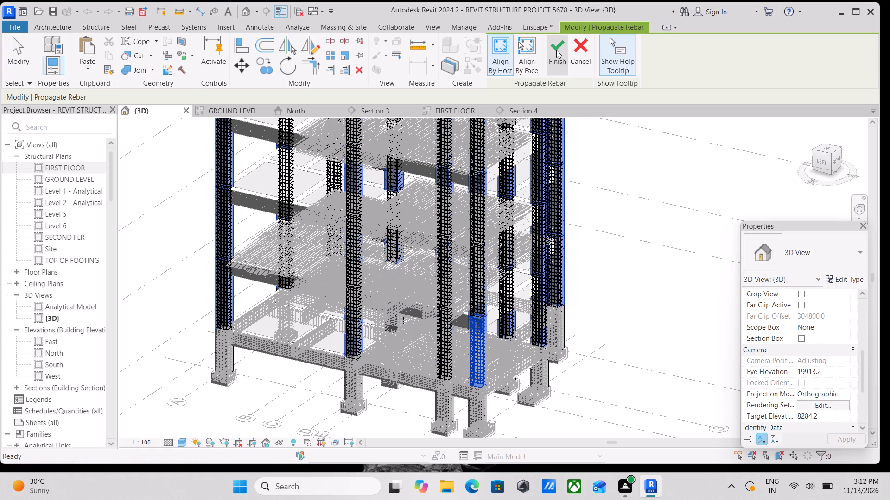
# Inspect the propagated column reinforcement around the whole building frame from several sides in the 3D view.
pyautogui.scroll(-3, 371, 240)
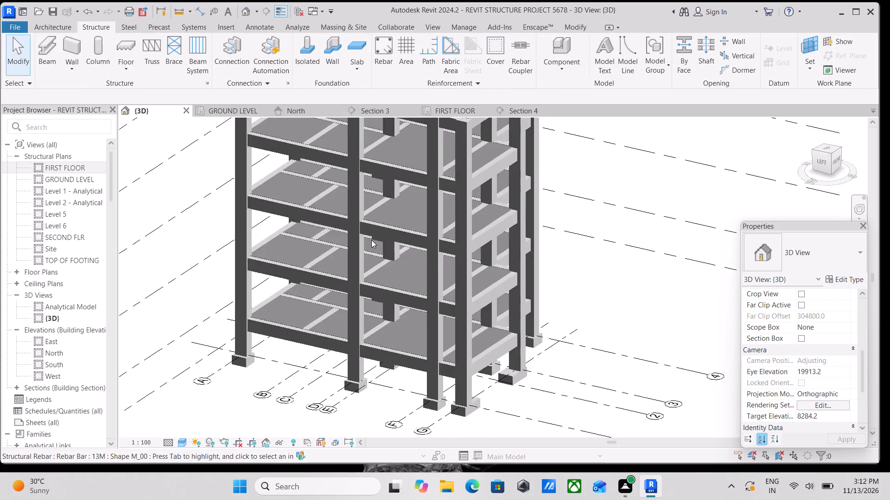
pyautogui.scroll(-3, 371, 240)
pyautogui.scroll(4, 371, 240)
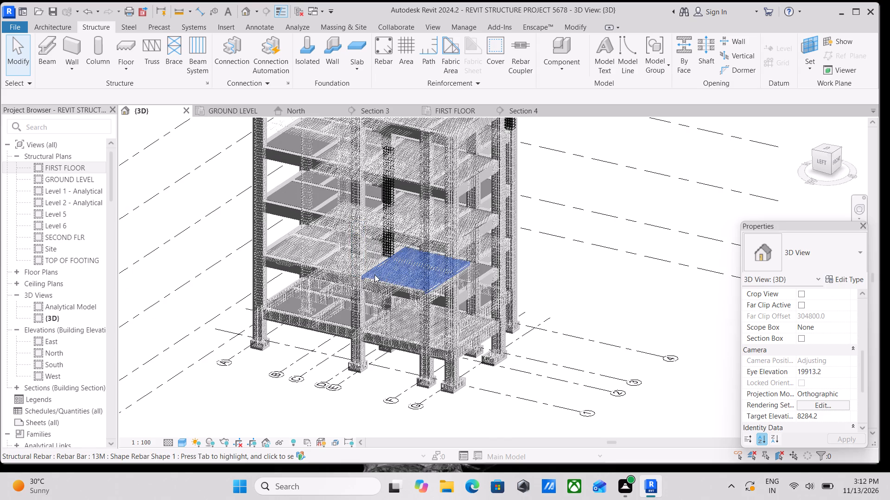
pyautogui.keyDown('shift'); pyautogui.moveTo(374, 274); pyautogui.dragTo(477, 321, button='middle'); pyautogui.keyUp('shift')
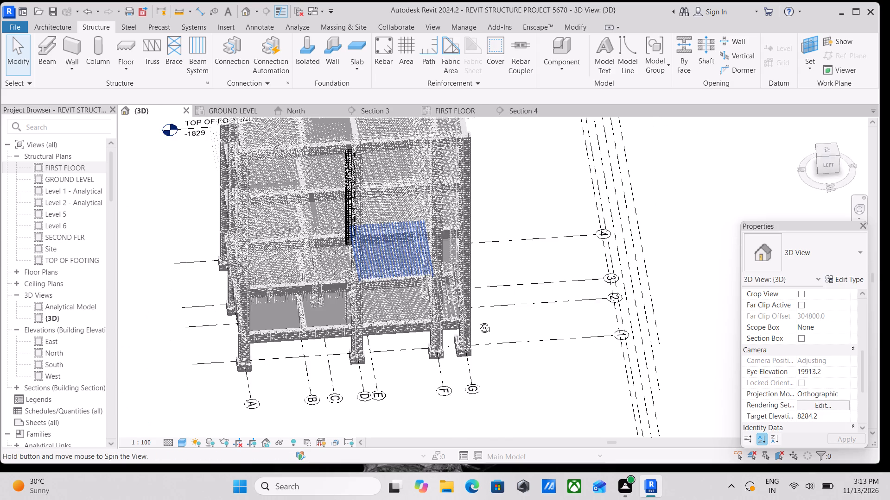
pyautogui.keyDown('shift'); pyautogui.moveTo(477, 321); pyautogui.dragTo(509, 269, button='middle'); pyautogui.keyUp('shift')
pyautogui.scroll(4, 332, 316)
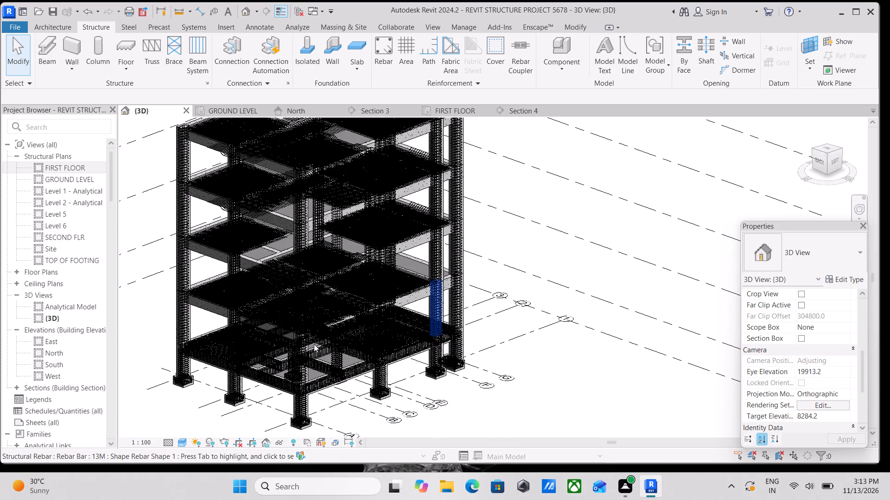
pyautogui.moveTo(315, 346); pyautogui.dragTo(356, 352, button='middle')
pyautogui.scroll(-4, 356, 352)
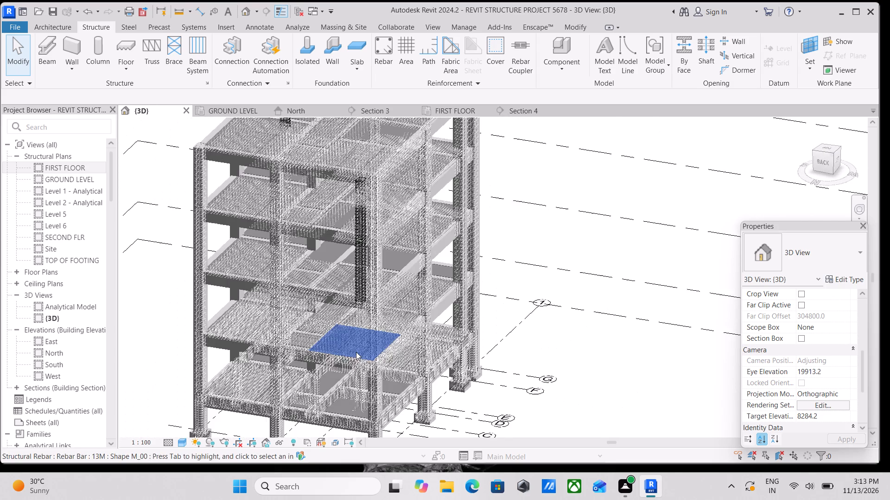
pyautogui.moveTo(356, 352); pyautogui.dragTo(326, 275, button='middle')
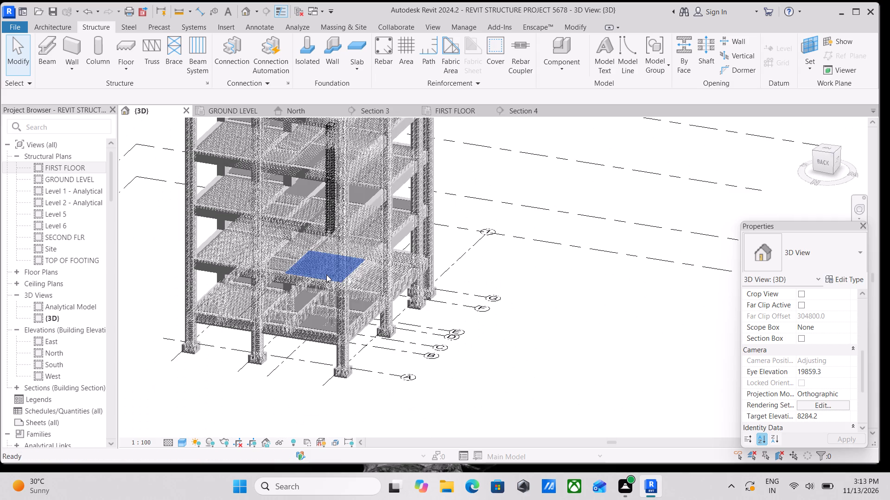
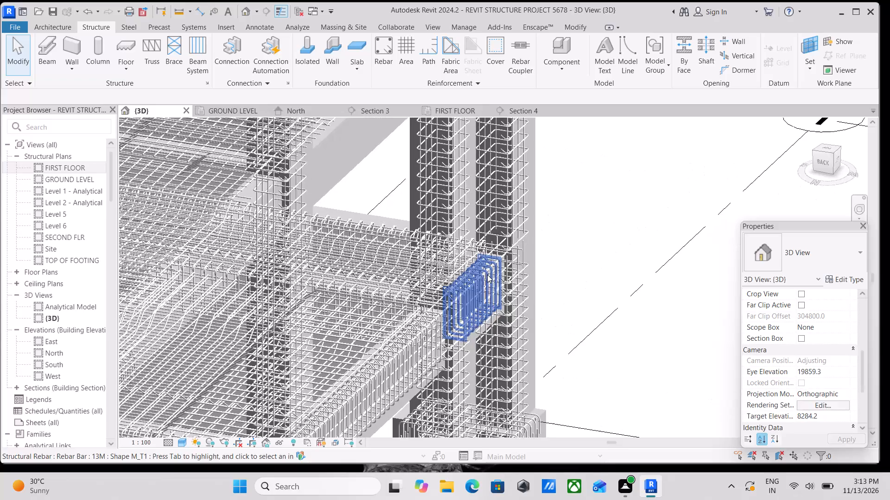
# Examine the slab, beam and column reinforcement of the frame, both overall and close up, in the 3D view.
pyautogui.scroll(-10, 487, 275)
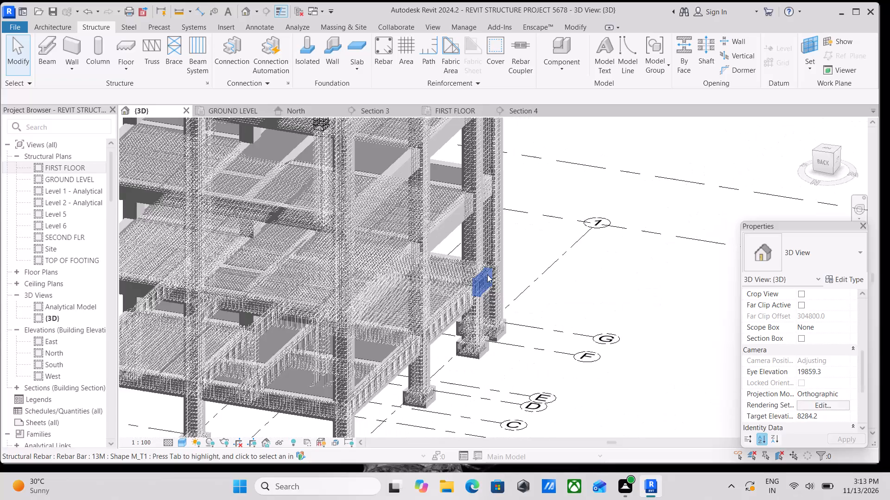
pyautogui.scroll(-6, 487, 275)
pyautogui.scroll(3, 352, 288)
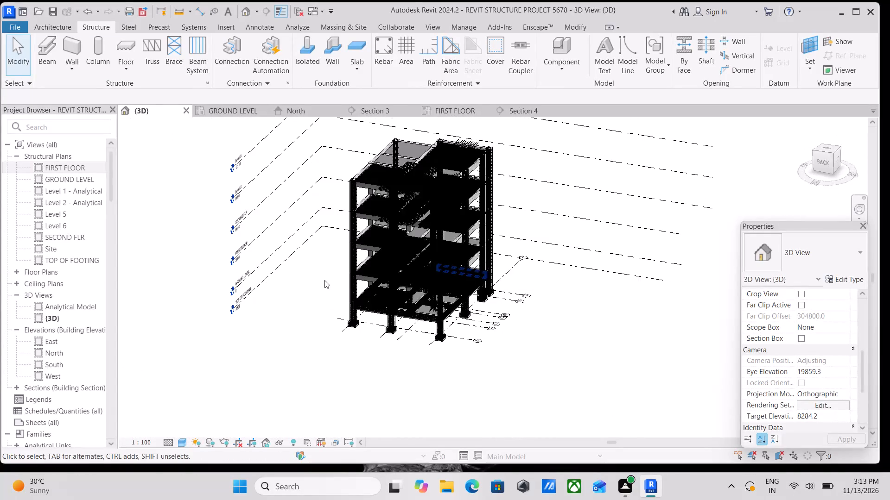
pyautogui.scroll(4, 352, 240)
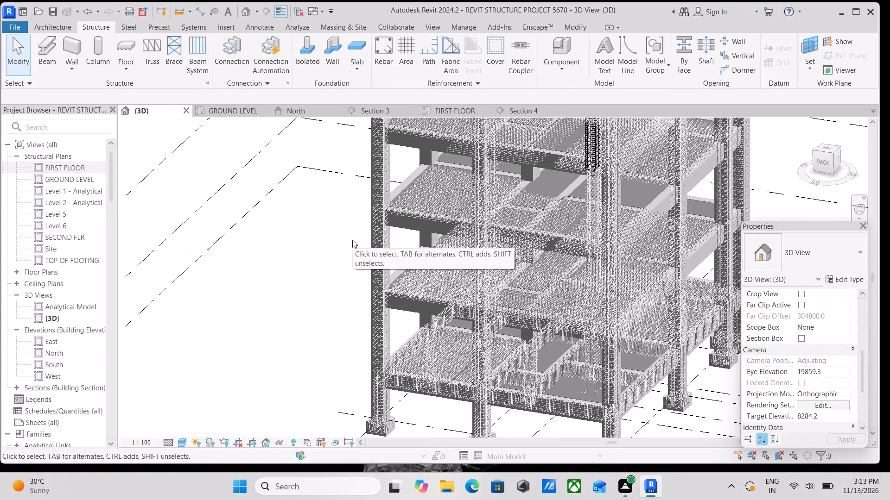
pyautogui.scroll(2, 352, 240)
pyautogui.scroll(-5, 352, 240)
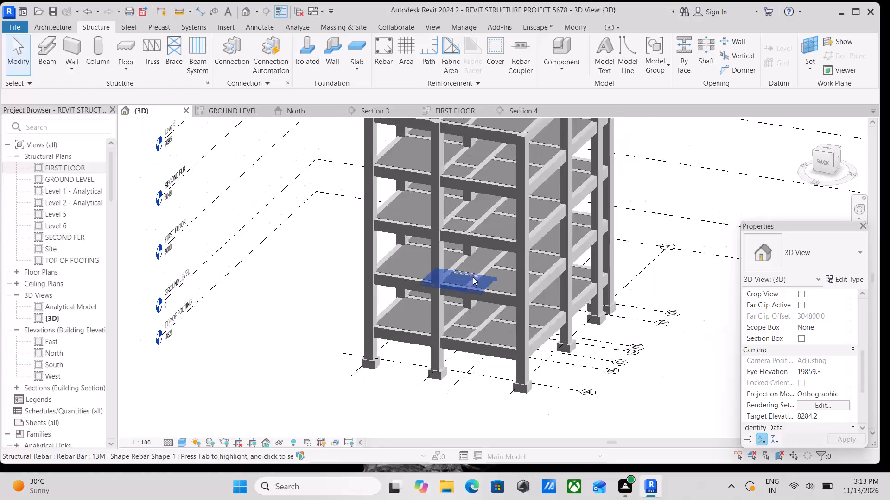
pyautogui.scroll(11, 473, 277)
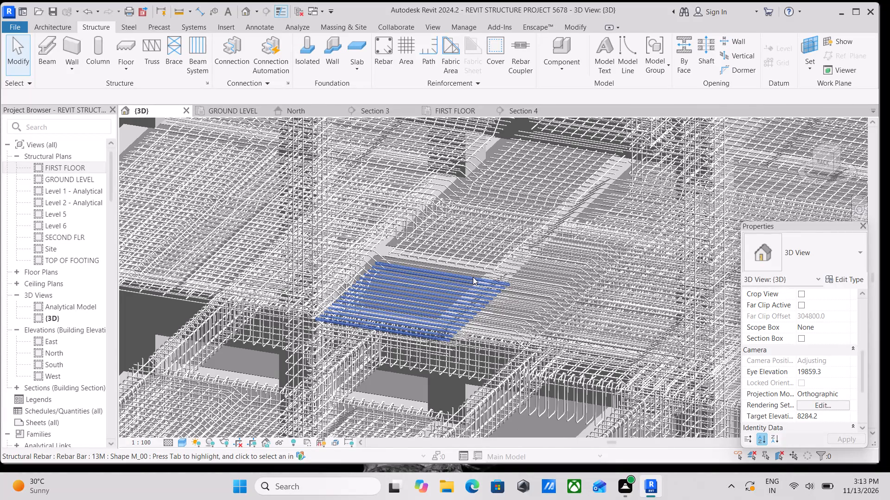
# Temporarily hide all 13M rebar instances in the 3D view, selecting them from one slab rebar set.
pyautogui.click(543, 298)
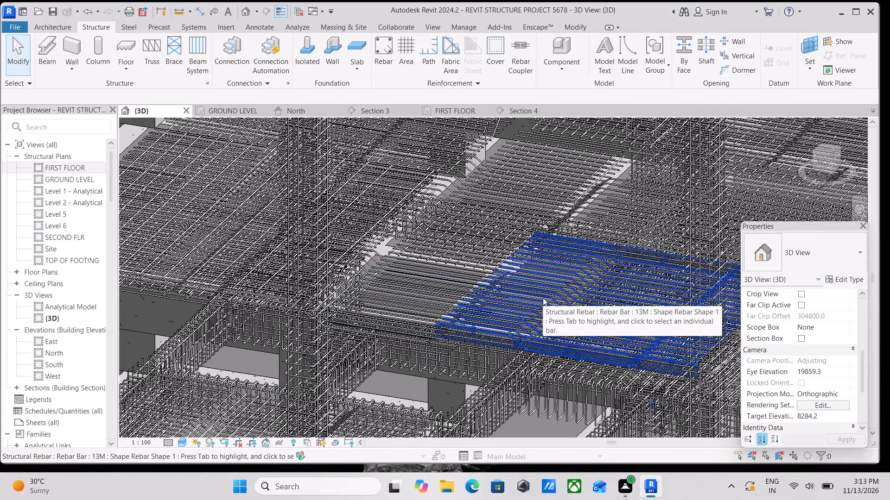
pyautogui.write('SA')
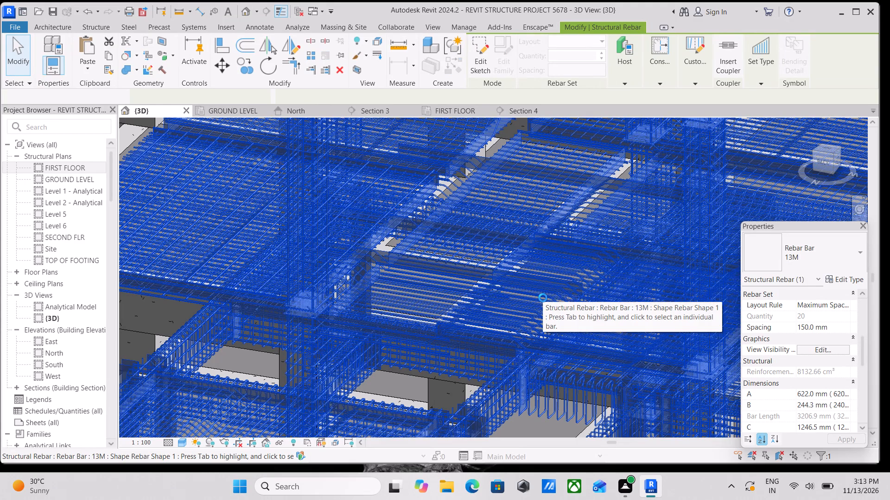
pyautogui.write('HH')
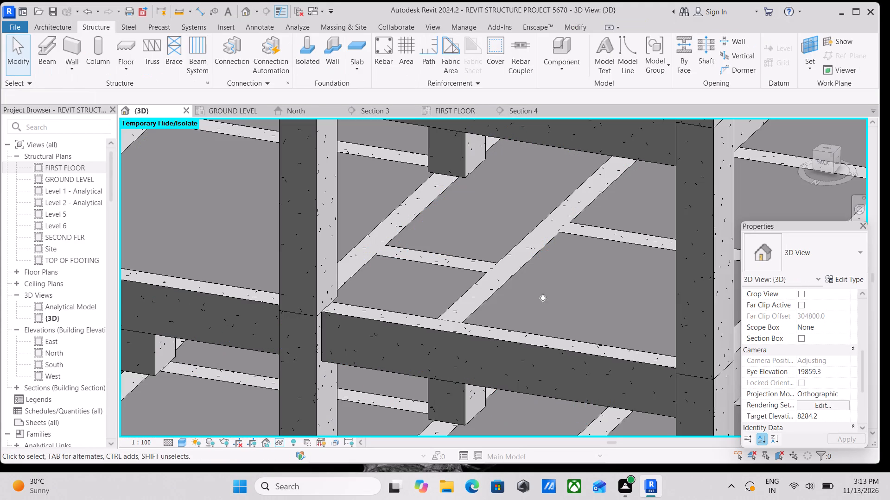
# Orient the 3D view level to the back-left edge and frame the whole concrete structure with its level markers.
pyautogui.scroll(-15, 543, 298)
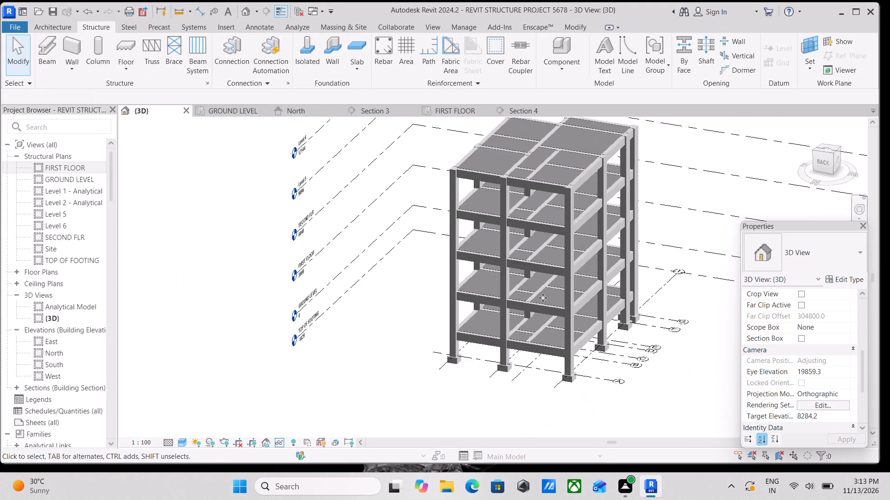
pyautogui.scroll(4, 543, 298)
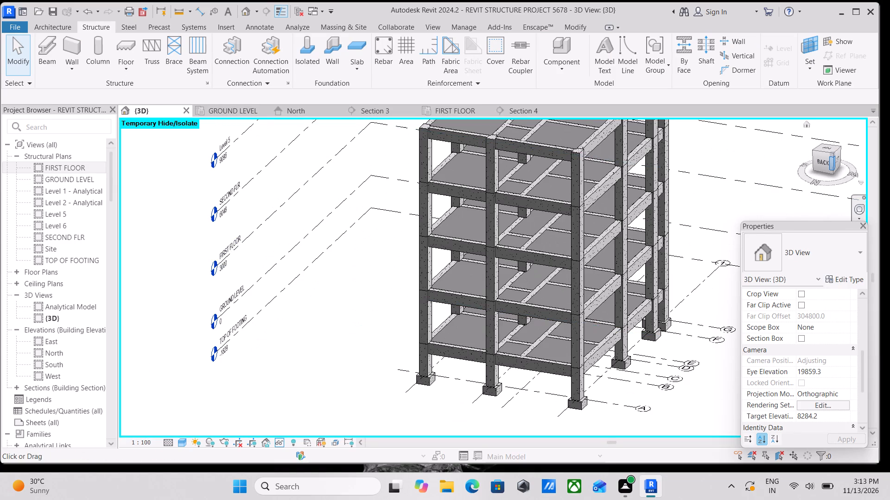
pyautogui.click(832, 158)
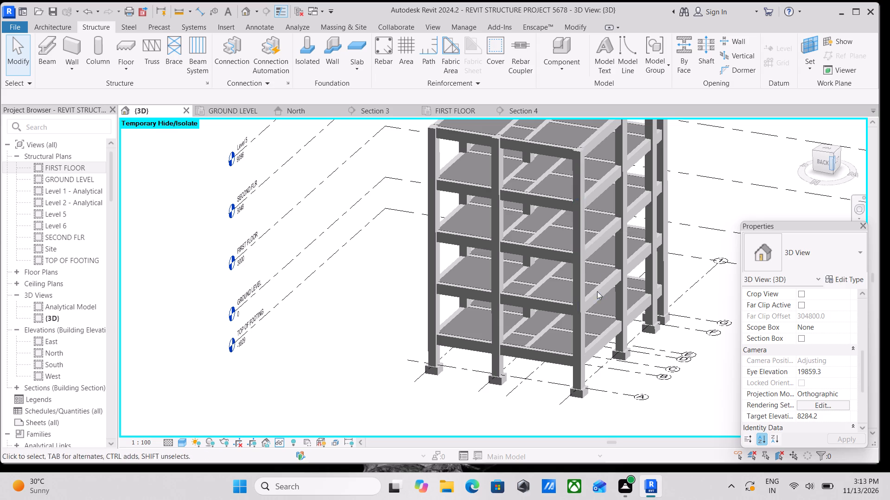
pyautogui.scroll(4, 598, 292)
pyautogui.scroll(4, 527, 328)
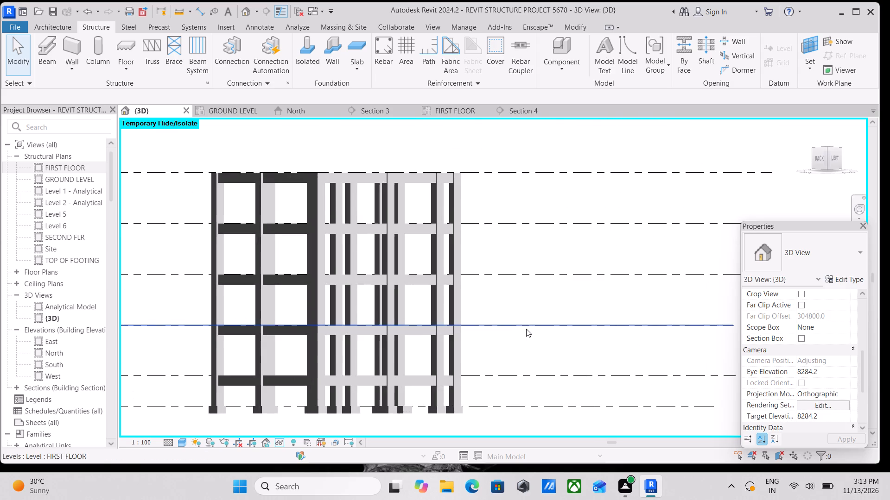
pyautogui.moveTo(491, 342); pyautogui.dragTo(542, 332, button='middle')
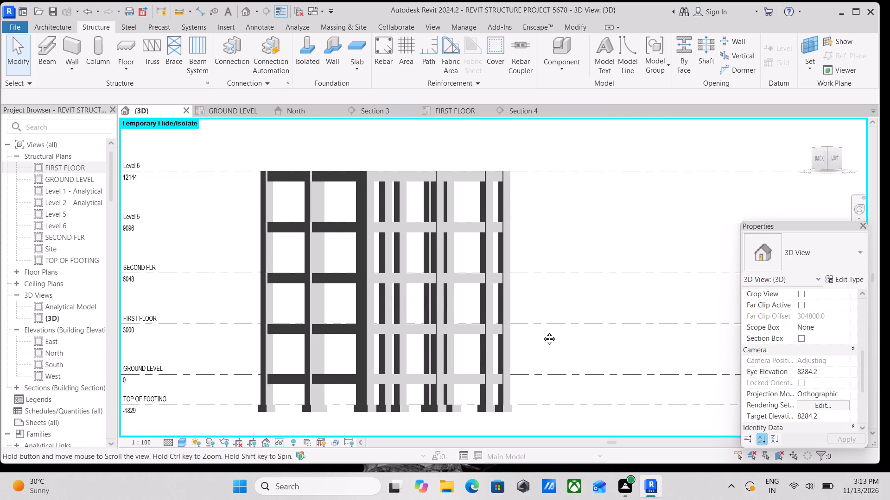
pyautogui.moveTo(542, 332); pyautogui.dragTo(547, 324, button='middle')
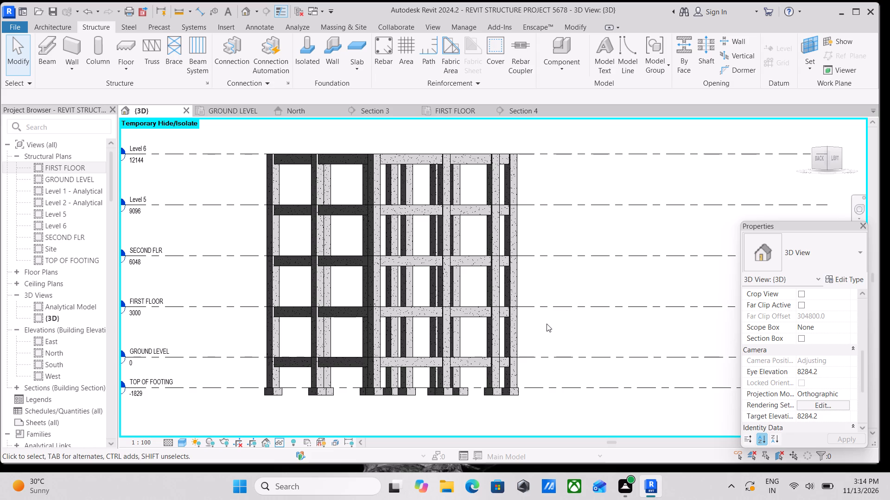
pyautogui.scroll(-1, 547, 324)
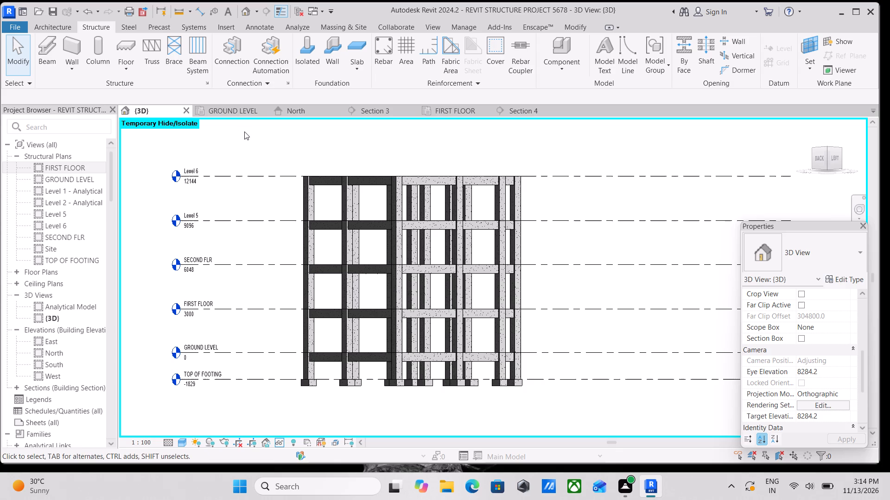
# Open the Rendering settings, enable region rendering and set the quality to High.
pyautogui.write('RR')
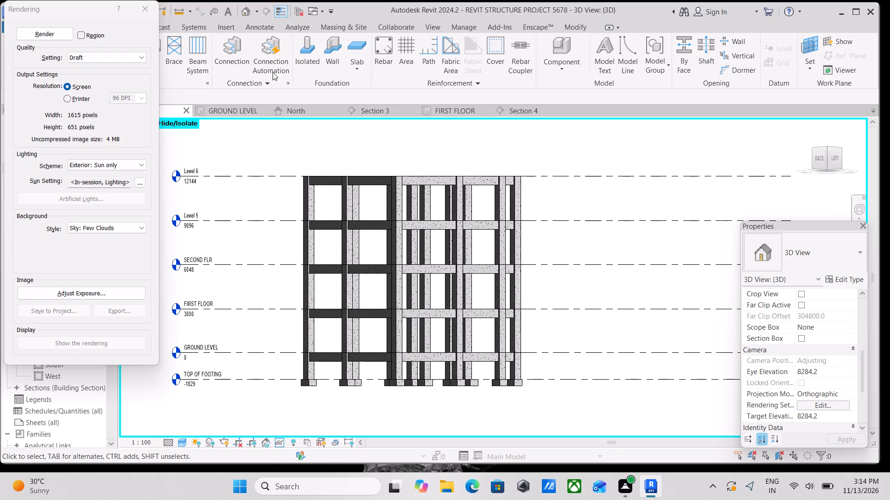
pyautogui.click(80, 31)
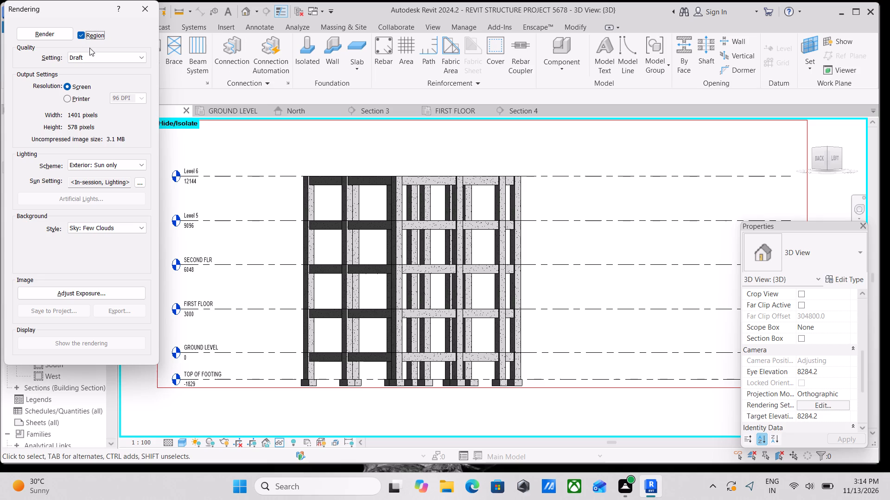
pyautogui.click(126, 62)
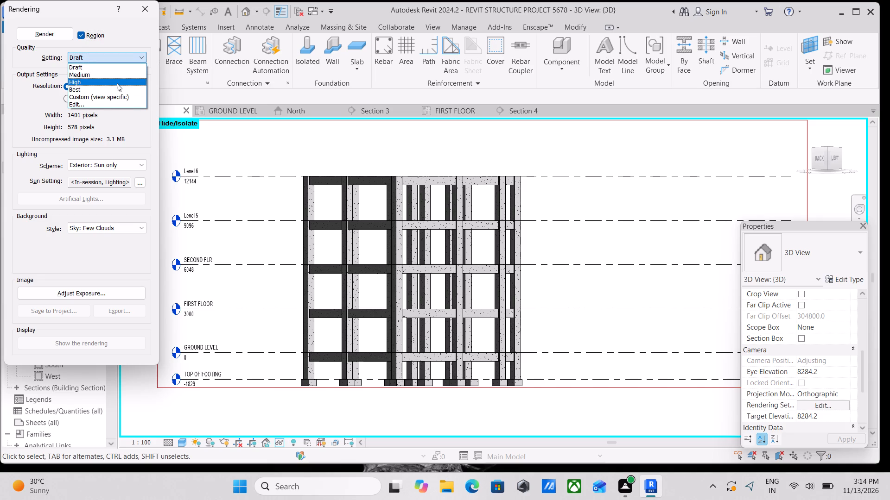
pyautogui.click(117, 83)
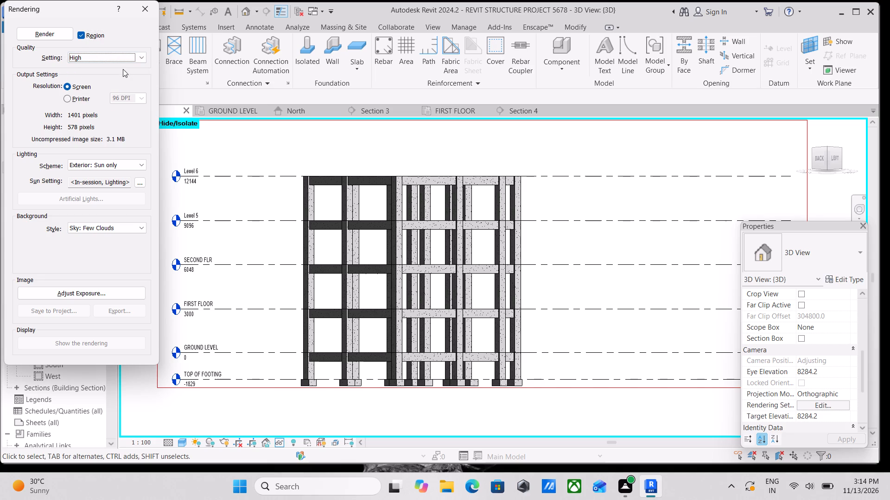
# Pull the render region's right edge in close to the building and lower its bottom edge slightly below the footings.
pyautogui.scroll(-4, 432, 259)
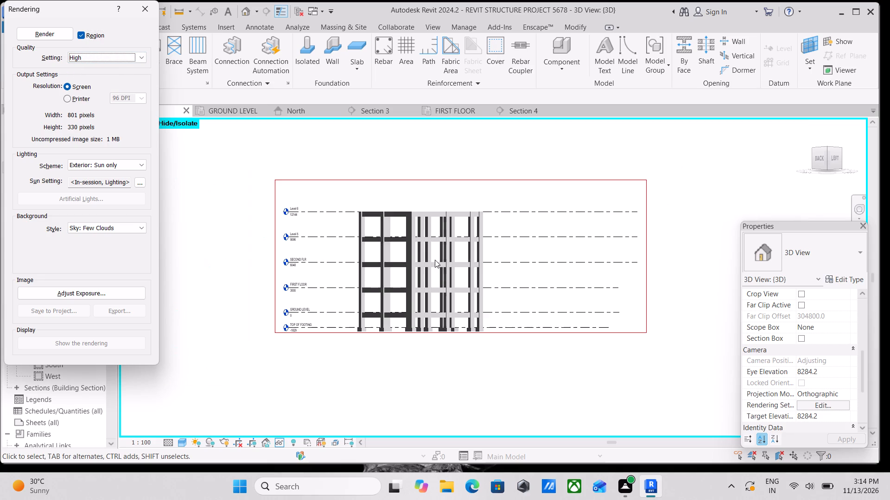
pyautogui.click(645, 248)
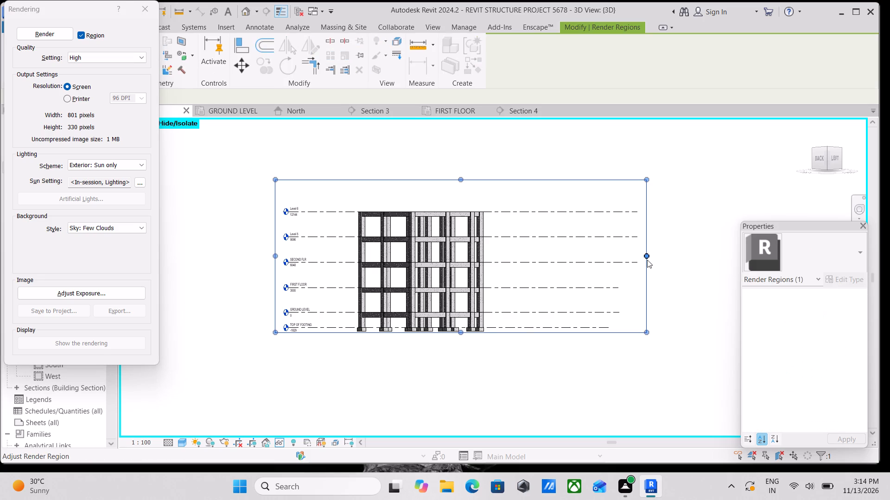
pyautogui.moveTo(647, 260); pyautogui.dragTo(629, 260)
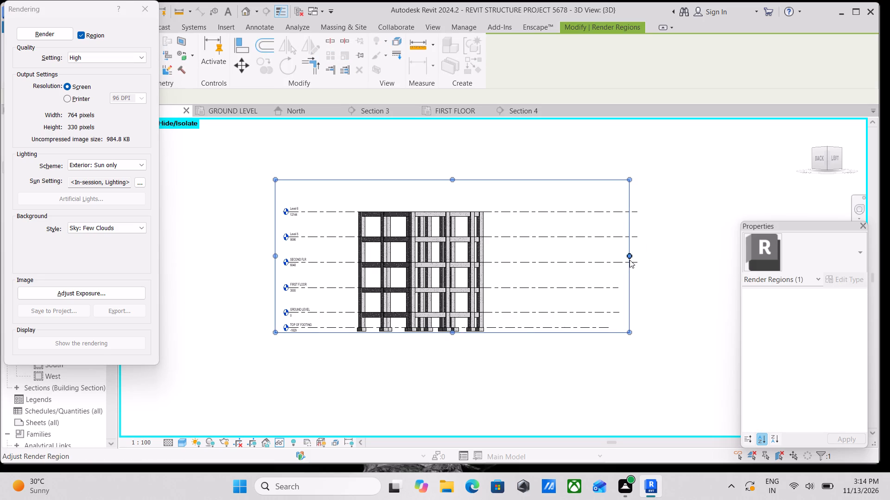
pyautogui.moveTo(627, 254); pyautogui.dragTo(575, 261)
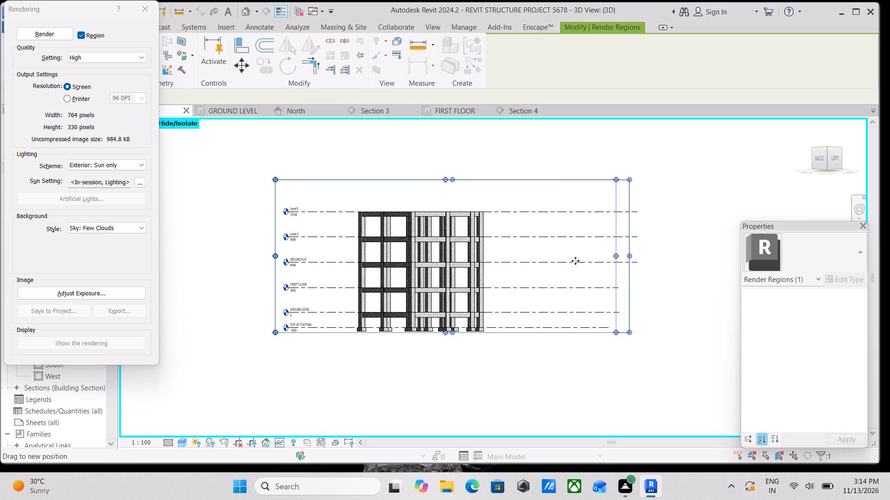
pyautogui.moveTo(575, 261); pyautogui.dragTo(495, 270)
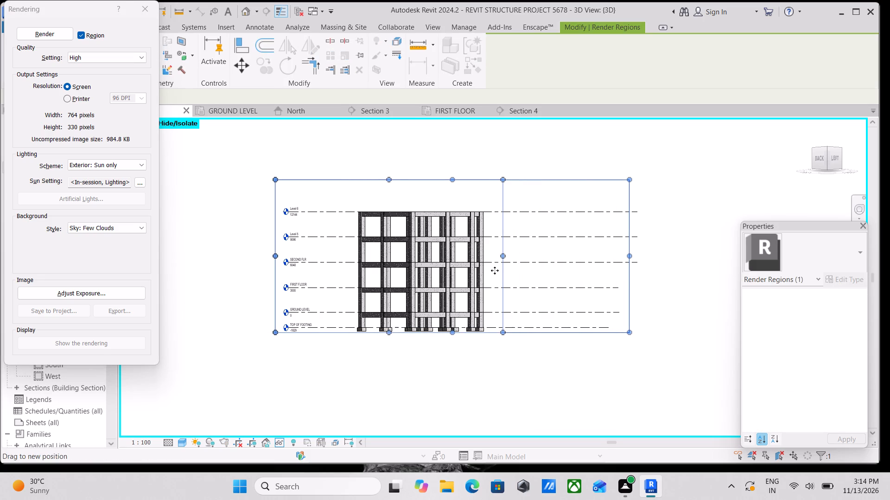
pyautogui.moveTo(495, 270); pyautogui.dragTo(494, 270)
pyautogui.scroll(1, 382, 343)
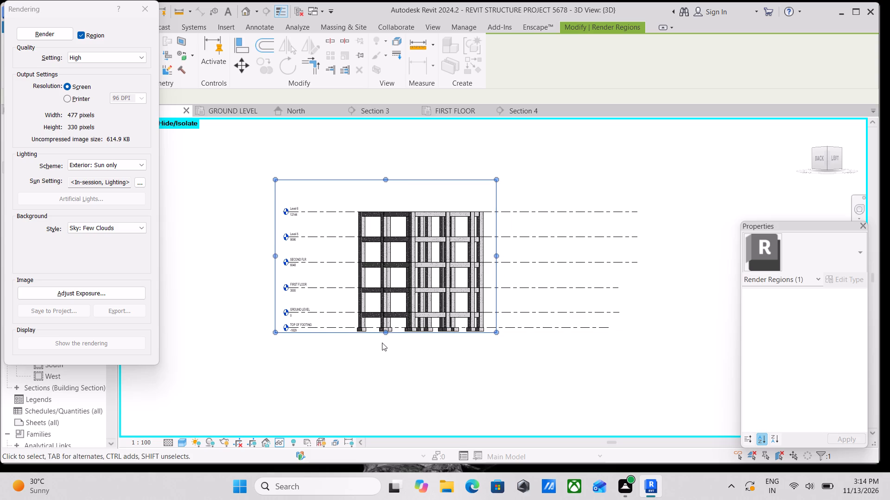
pyautogui.scroll(4, 382, 343)
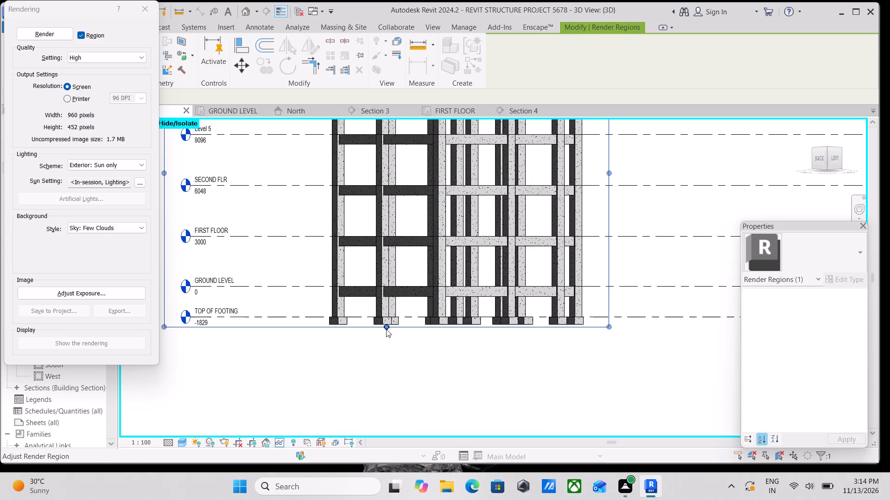
pyautogui.moveTo(386, 327); pyautogui.dragTo(389, 336)
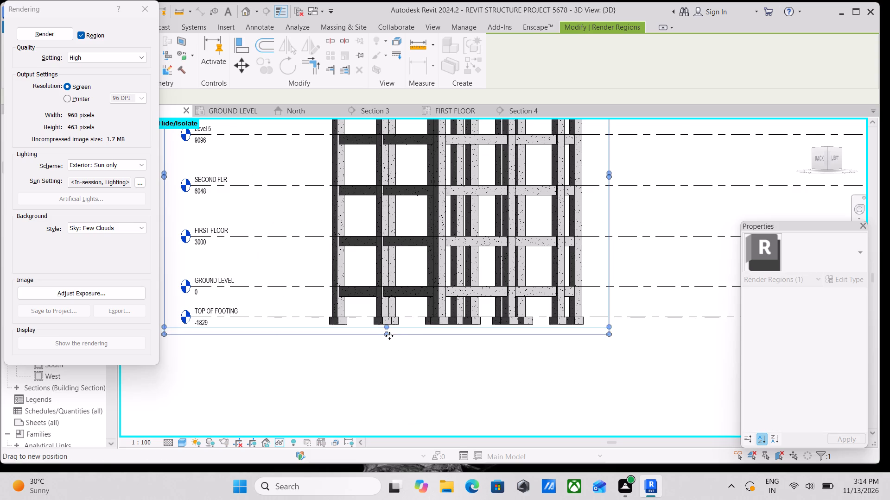
# Pull in the render region's left and top edges around the building, for an image about 483 by 432 pixels.
pyautogui.scroll(-2, 389, 336)
pyautogui.moveTo(307, 361); pyautogui.dragTo(331, 394, button='middle')
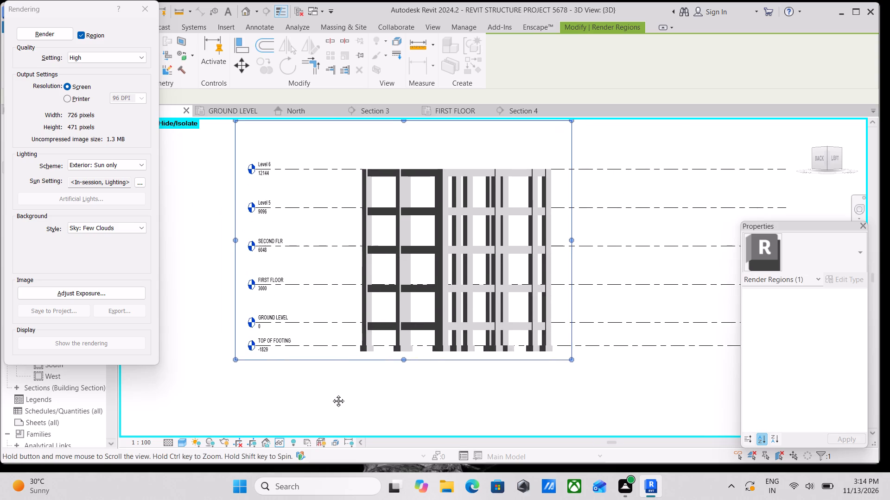
pyautogui.moveTo(331, 394); pyautogui.dragTo(332, 394, button='middle')
pyautogui.moveTo(242, 251); pyautogui.dragTo(248, 255)
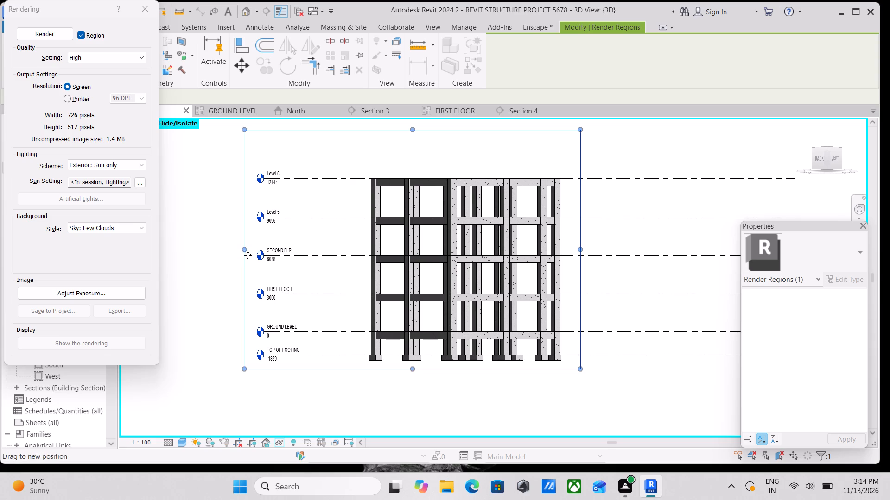
pyautogui.moveTo(248, 255); pyautogui.dragTo(346, 269)
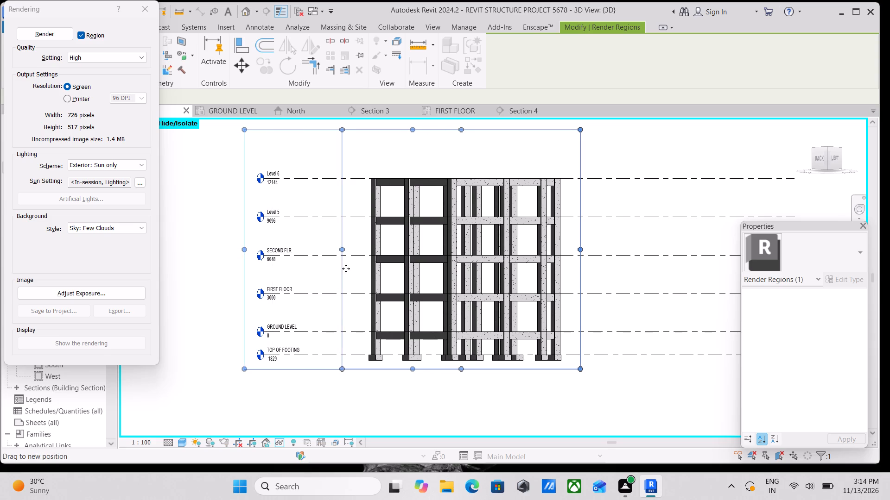
pyautogui.moveTo(346, 269); pyautogui.dragTo(355, 273)
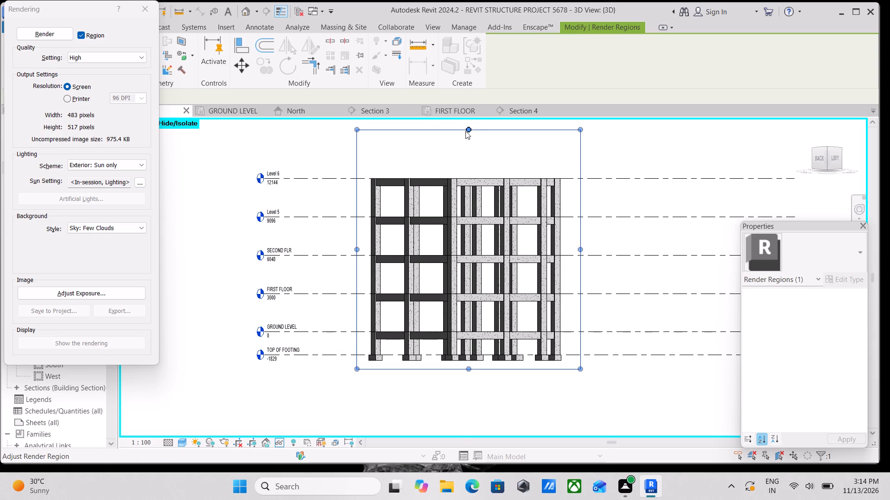
pyautogui.moveTo(467, 131); pyautogui.dragTo(467, 165)
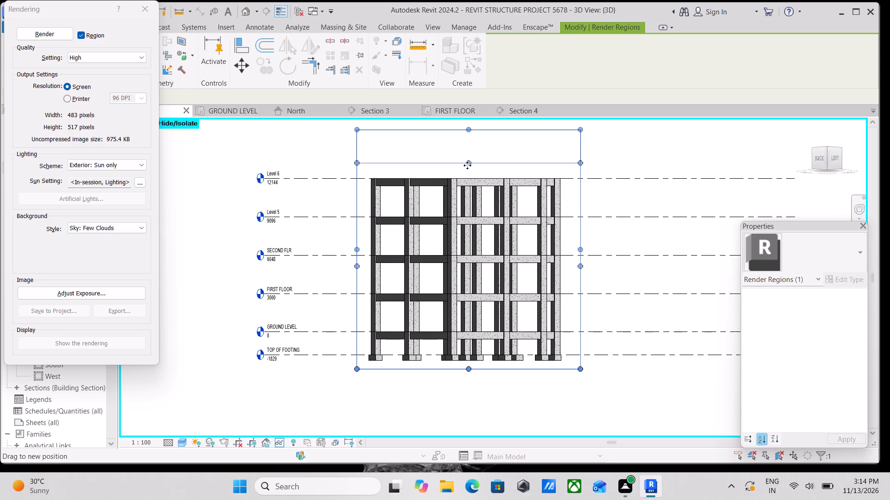
pyautogui.moveTo(467, 165); pyautogui.dragTo(468, 170)
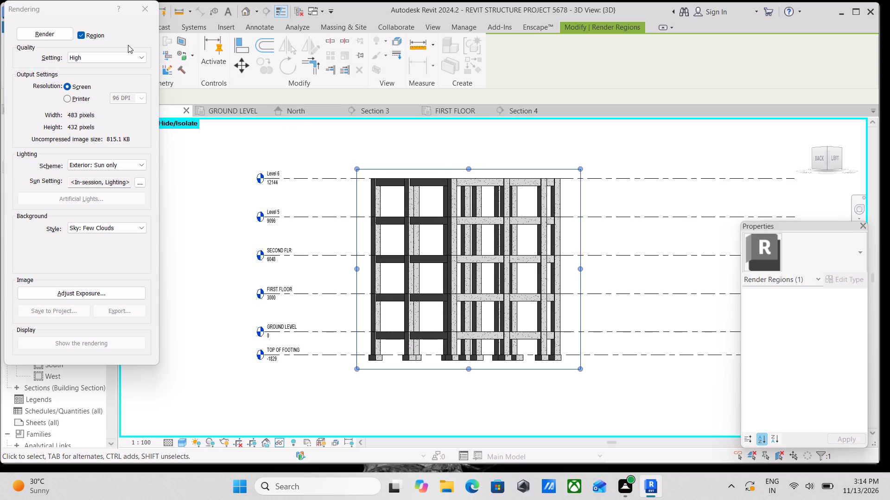
# Render the framed region of the 3D view.
pyautogui.click(47, 27)
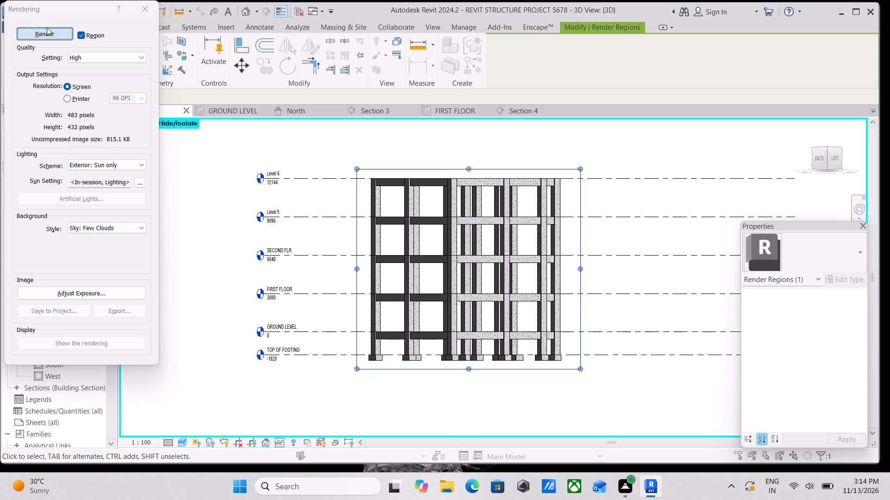
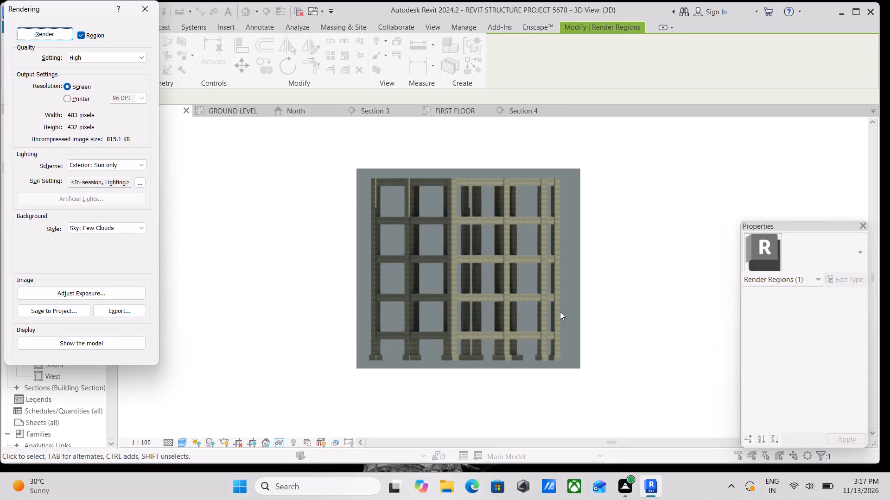
# Capture a screenshot of the rendered building frame with its grey background, and close the Rendering settings.
pyautogui.press('shift+super+s')
pyautogui.moveTo(345, 154); pyautogui.dragTo(424, 253)
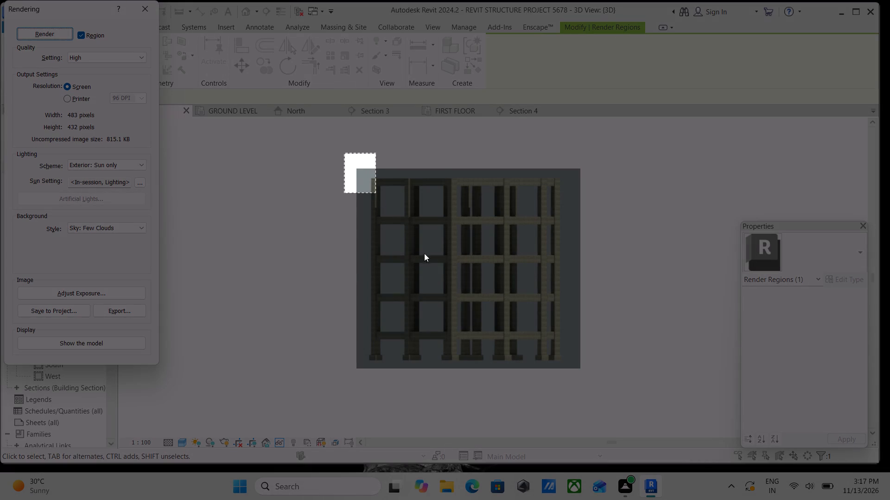
pyautogui.moveTo(424, 253); pyautogui.dragTo(611, 402)
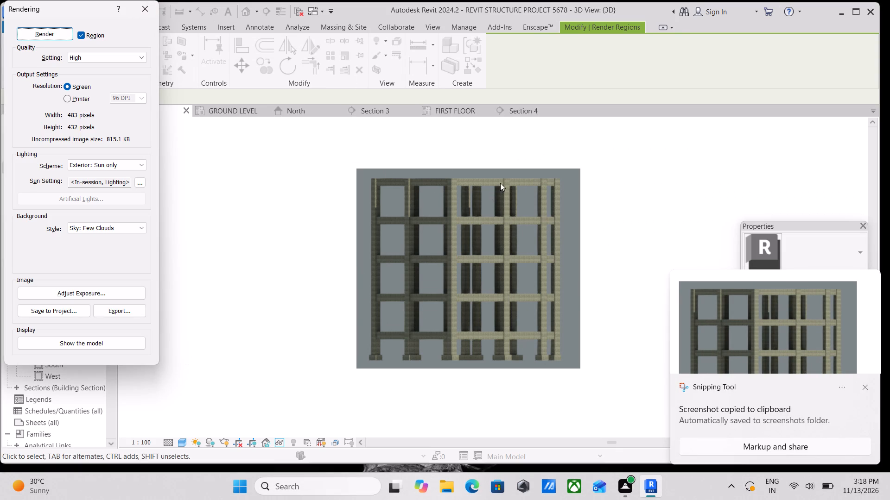
pyautogui.click(145, 4)
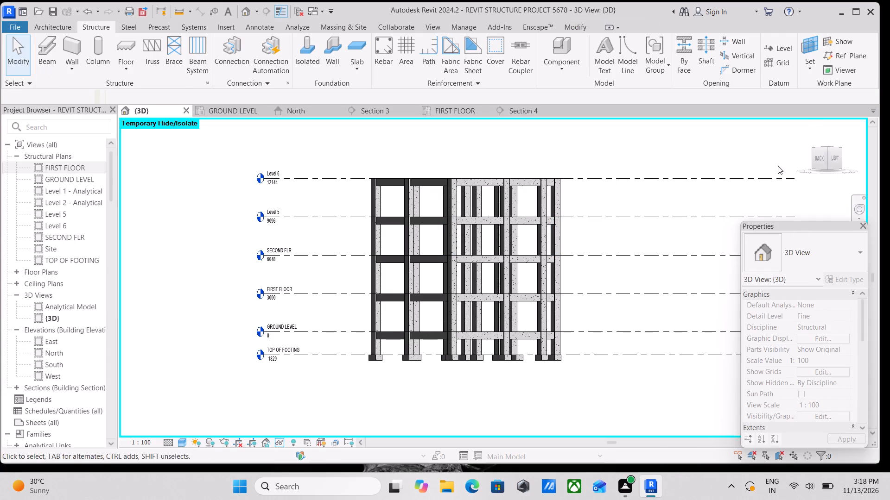
# Switch the 3D view to the Back orientation and capture a screenshot of the whole frame from above Level 6 to below the footings.
pyautogui.click(820, 160)
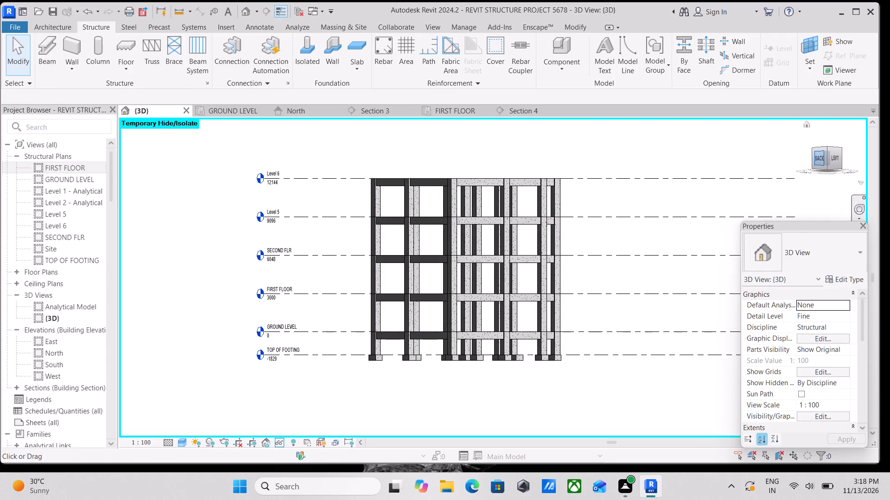
pyautogui.scroll(3, 590, 267)
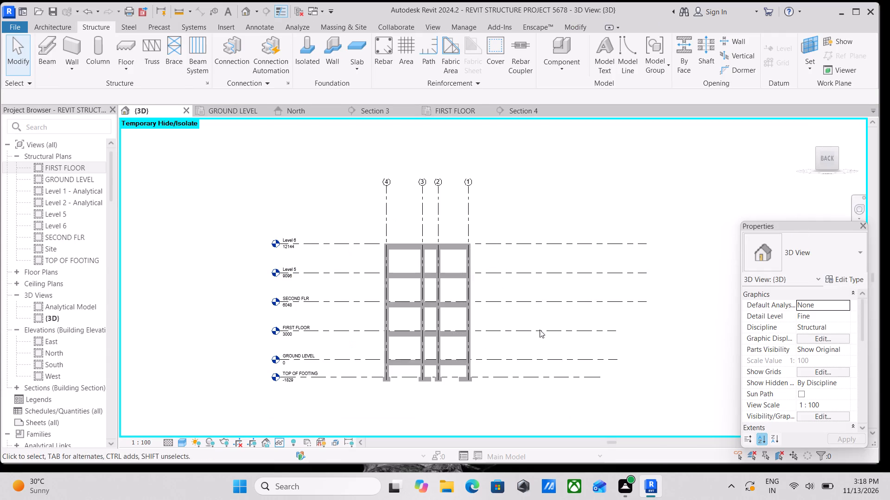
pyautogui.moveTo(536, 331); pyautogui.dragTo(527, 297, button='middle')
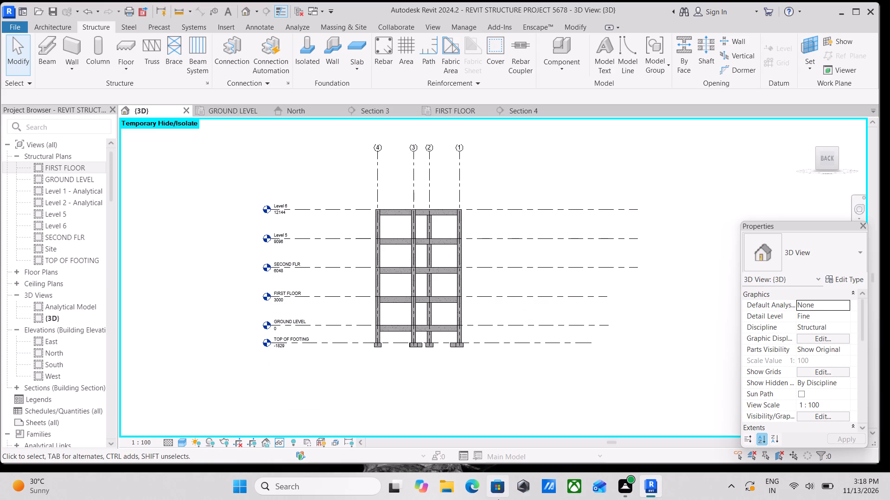
pyautogui.press('shift+super+s')
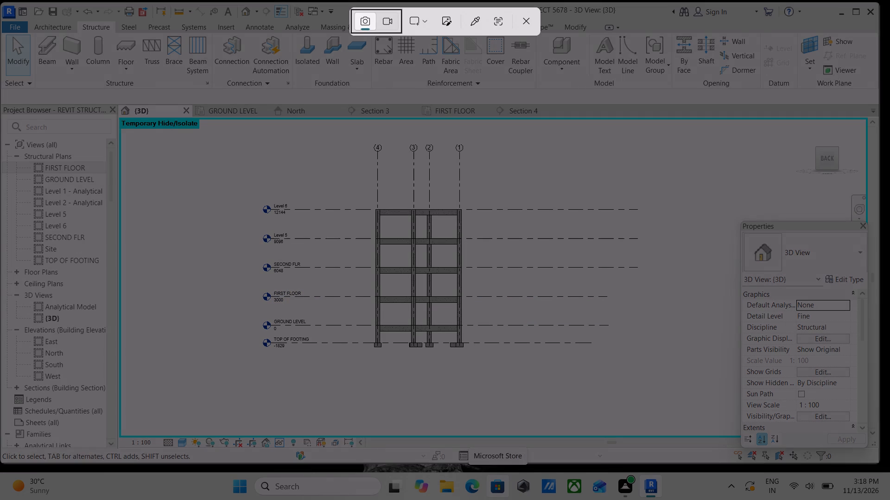
pyautogui.moveTo(355, 189); pyautogui.dragTo(474, 362)
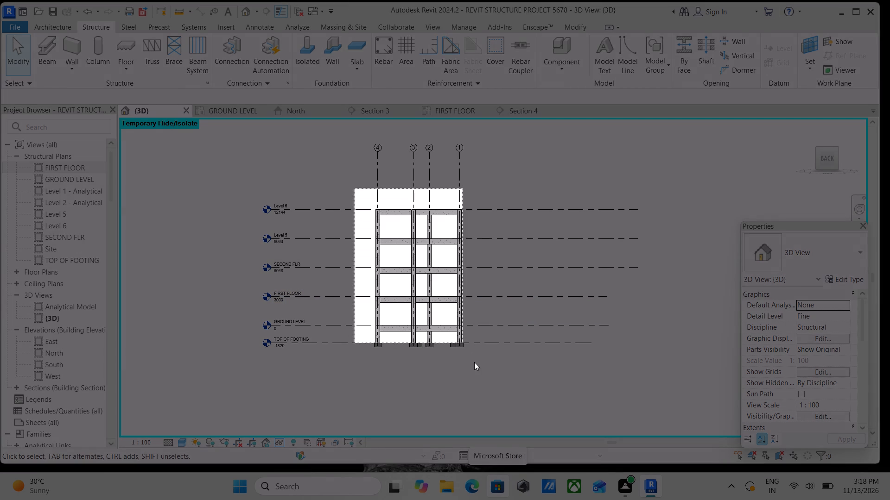
pyautogui.moveTo(474, 362); pyautogui.dragTo(479, 369)
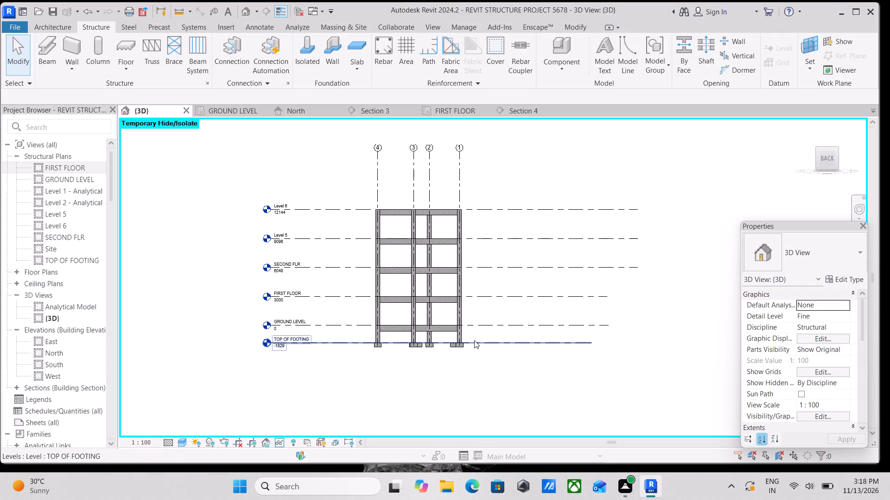
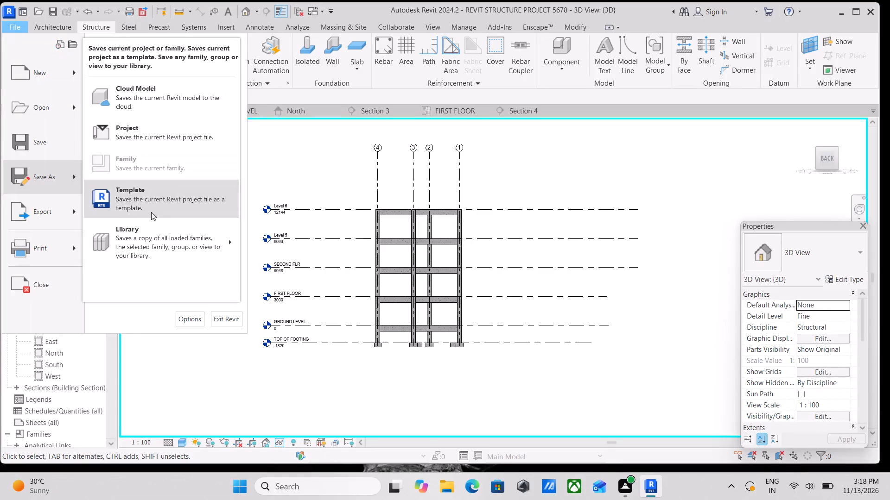
# Save the model as a project file named REVIT STRUCTURE PROJECT 5678.rvt on the Desktop.
pyautogui.click(174, 138)
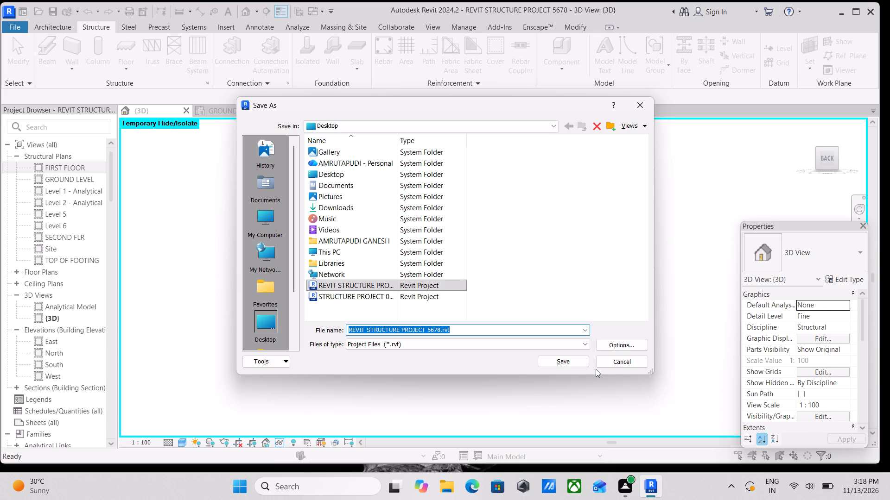
pyautogui.click(567, 363)
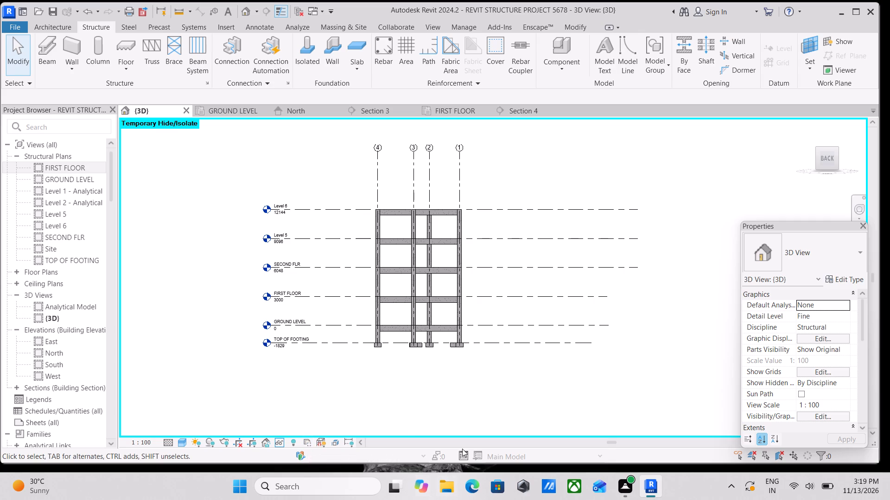
# Examine the lower storeys of the frame in the back view, from the first floor beams down to the column footings.
pyautogui.scroll(3, 458, 384)
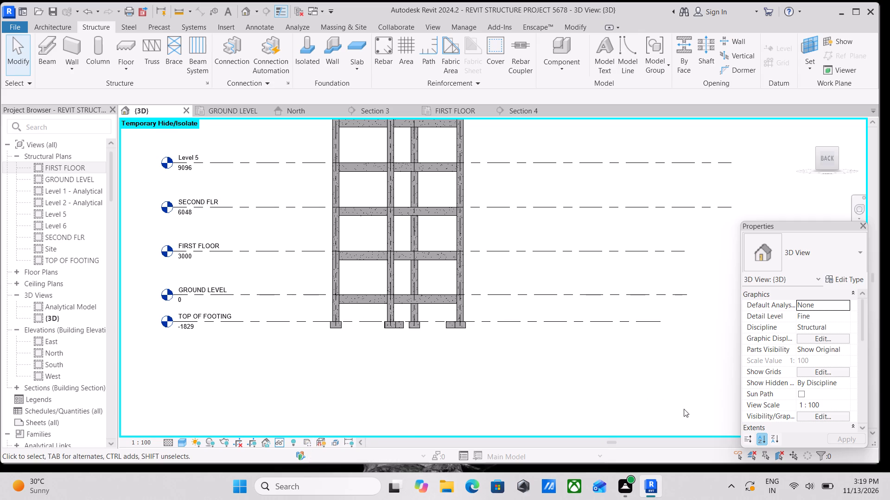
pyautogui.scroll(4, 466, 366)
pyautogui.scroll(-3, 466, 366)
pyautogui.moveTo(465, 366); pyautogui.dragTo(507, 437, button='middle')
pyautogui.scroll(6, 497, 392)
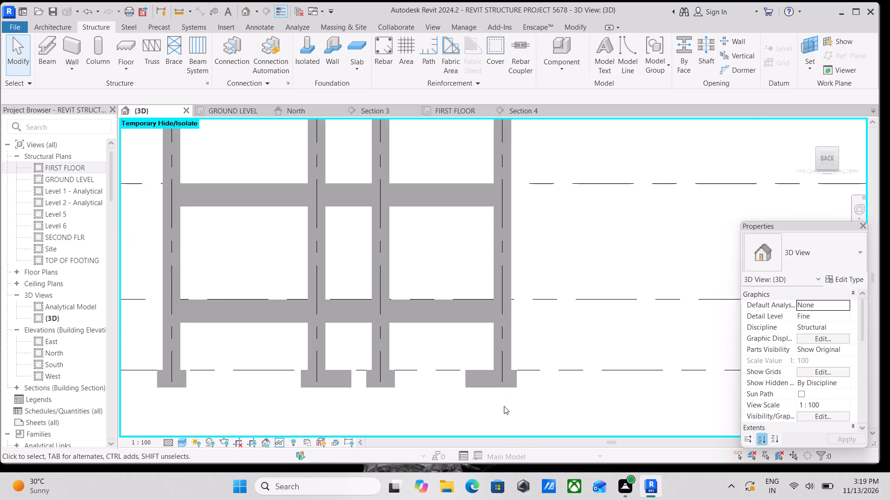
pyautogui.moveTo(504, 402); pyautogui.dragTo(525, 352, button='middle')
pyautogui.scroll(-2, 526, 350)
pyautogui.moveTo(527, 351); pyautogui.dragTo(540, 383, button='middle')
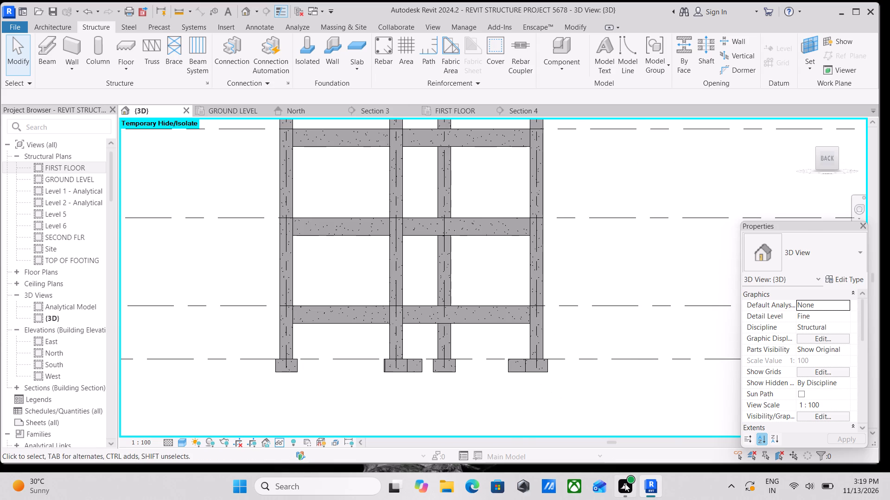